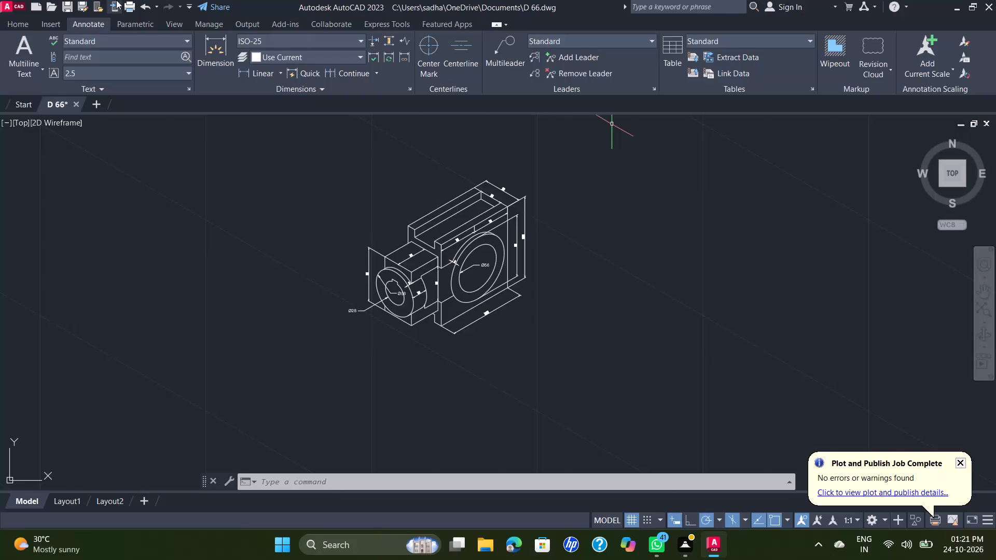
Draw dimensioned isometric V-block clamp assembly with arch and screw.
Close the D 66 drawing and save its changes.
click(25, 27)
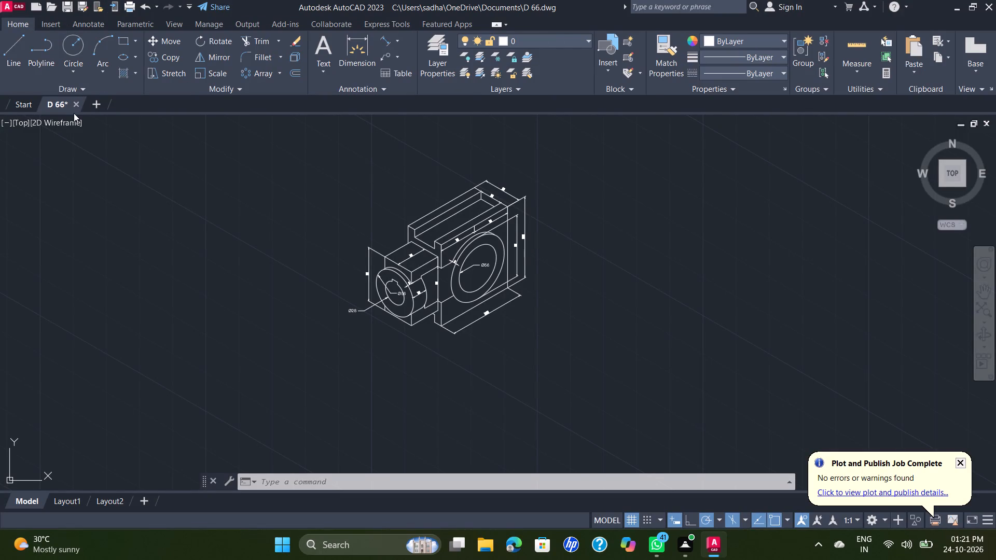
click(76, 108)
click(477, 299)
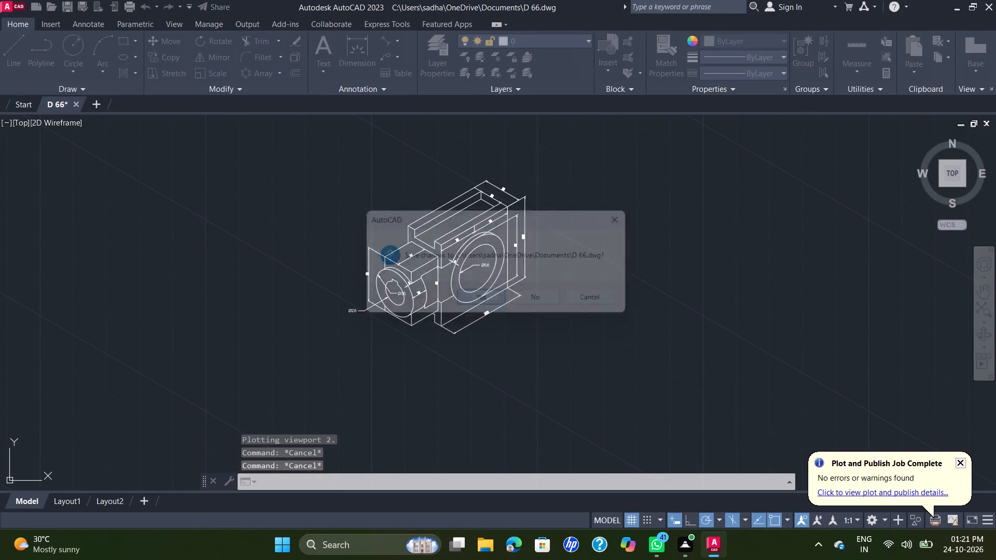
Create a new blank drawing.
scroll(593, 242, down, 1)
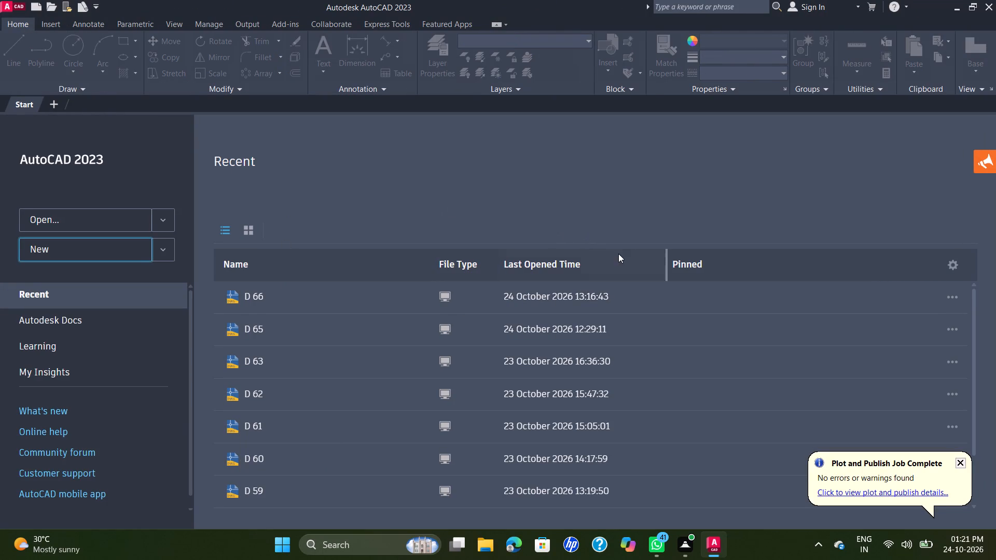
scroll(208, 197, down, 1)
scroll(255, 136, down, 1)
click(122, 250)
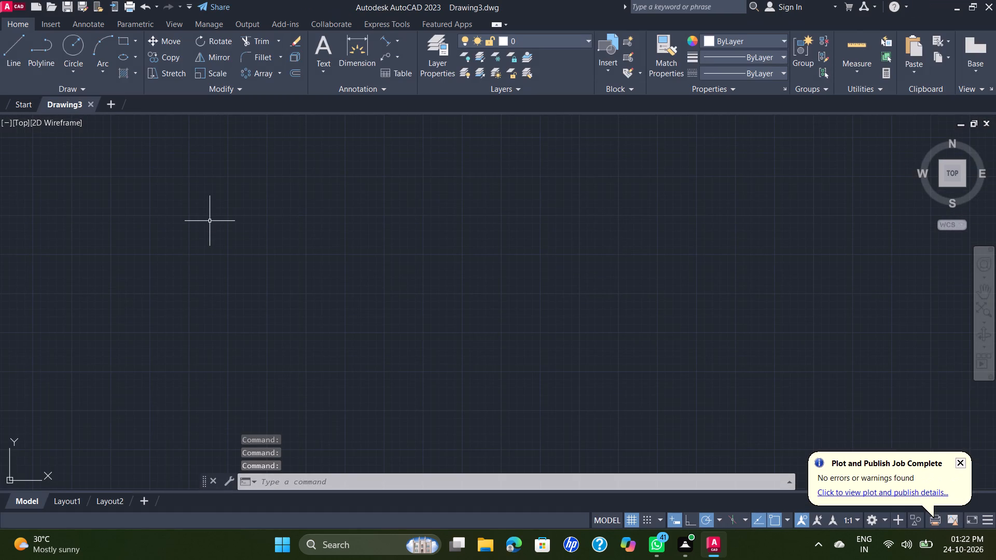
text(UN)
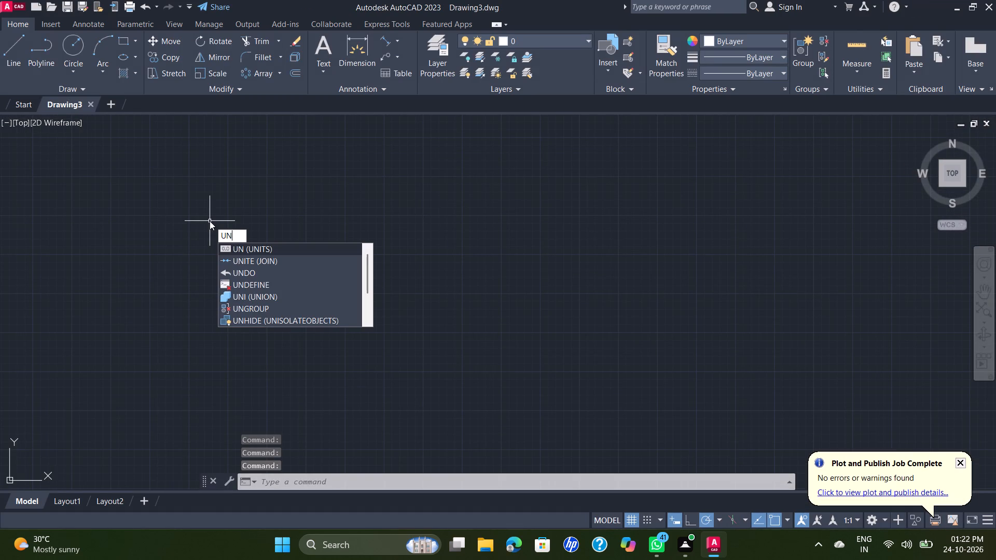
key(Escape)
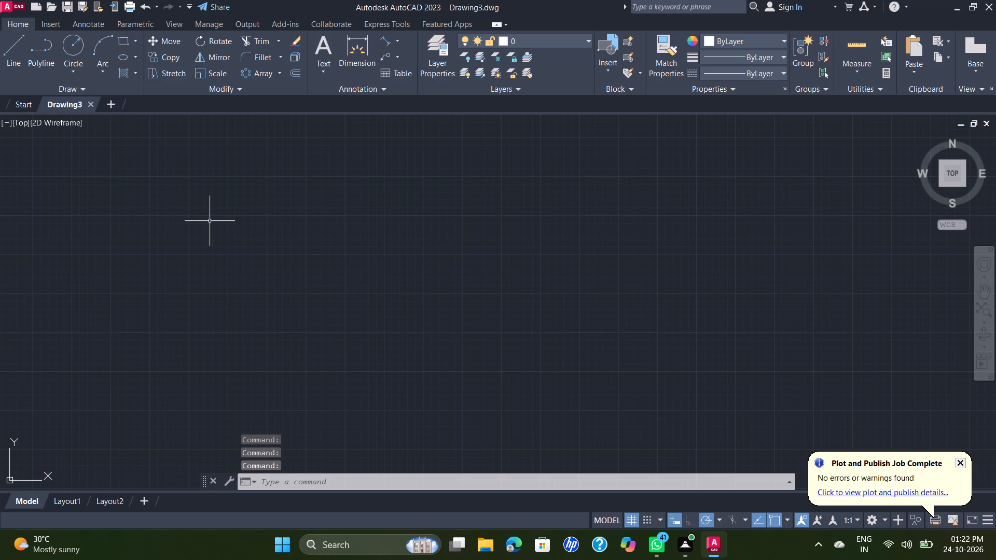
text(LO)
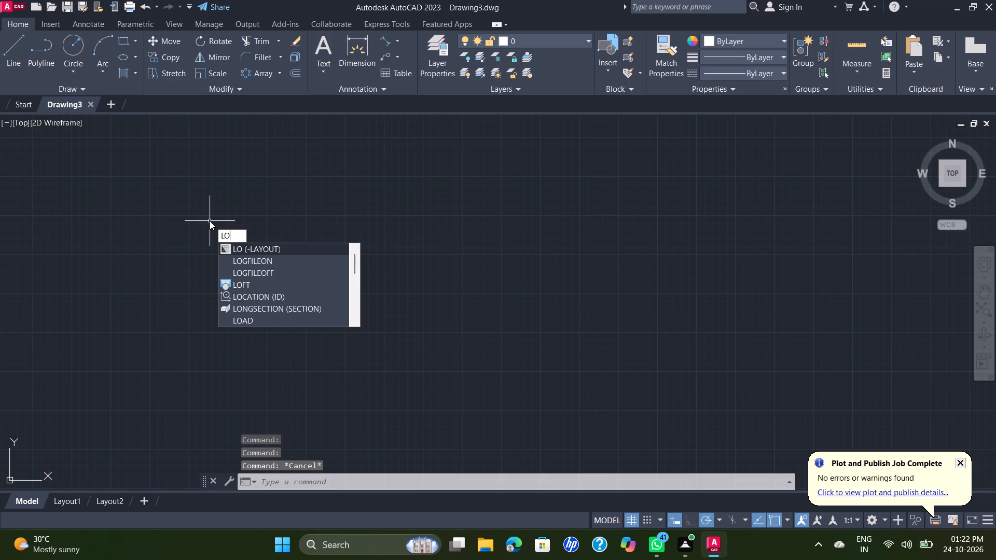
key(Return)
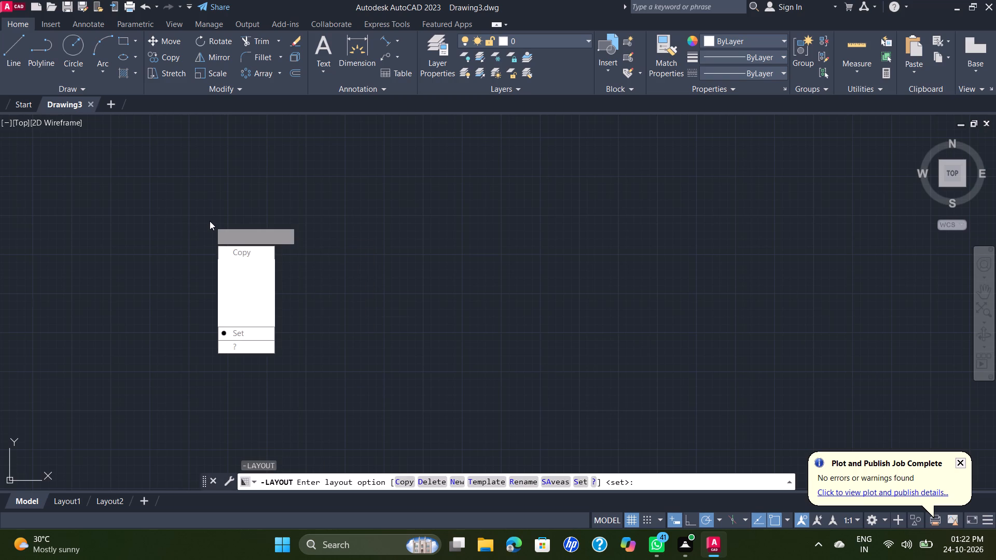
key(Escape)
Turn on the session log file with LOGFILEON.
text(LO)
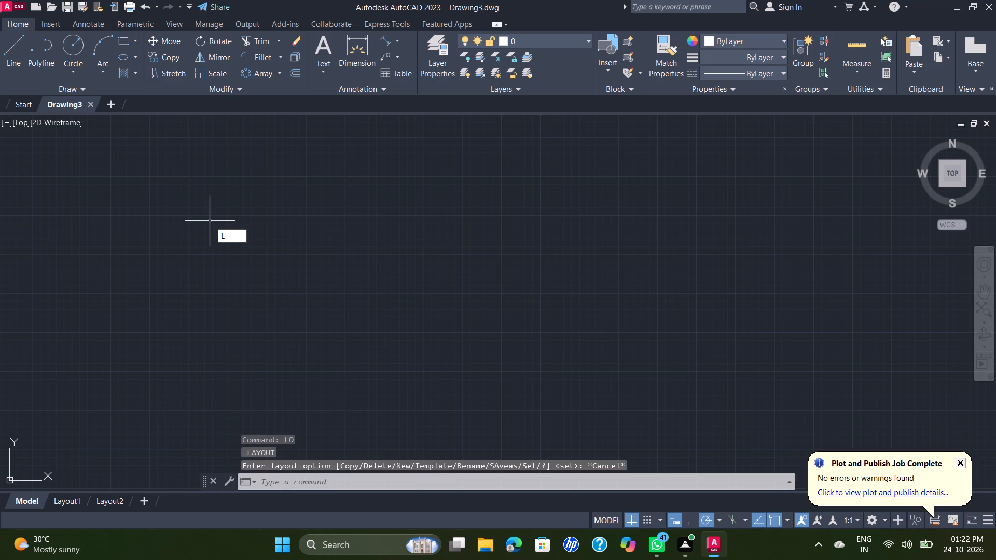
click(257, 261)
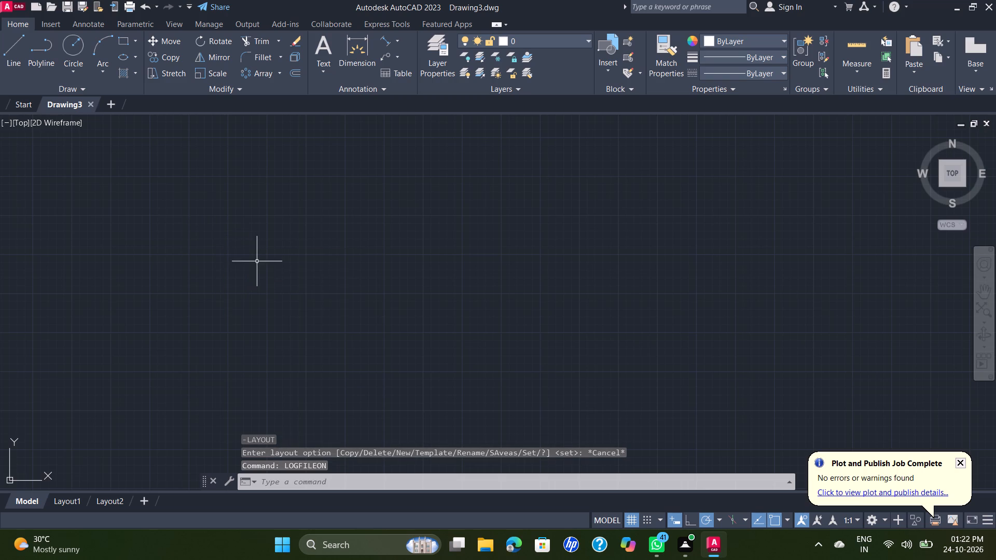
Set the drawing units' length precision to two decimal places (0.00).
text(UN)
key(Return)
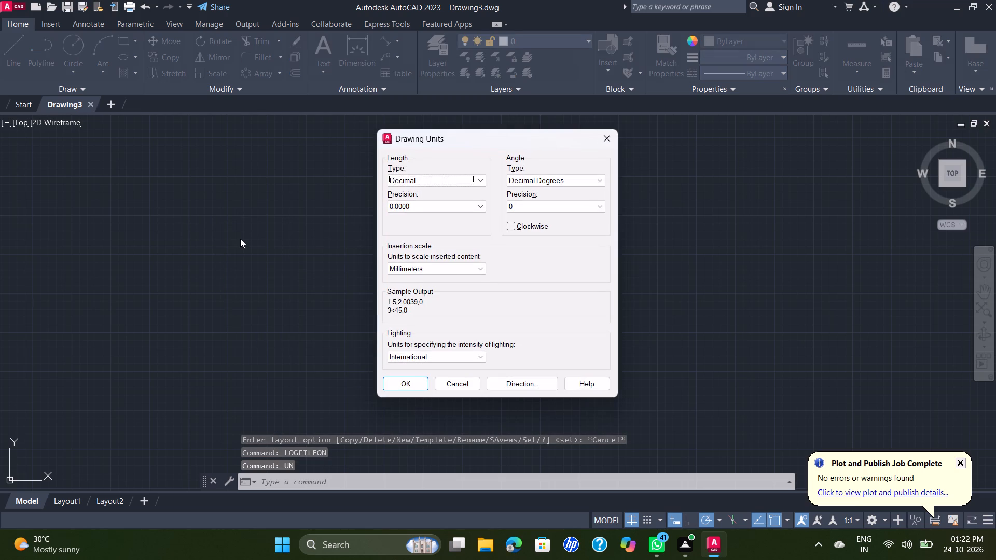
click(486, 203)
click(480, 213)
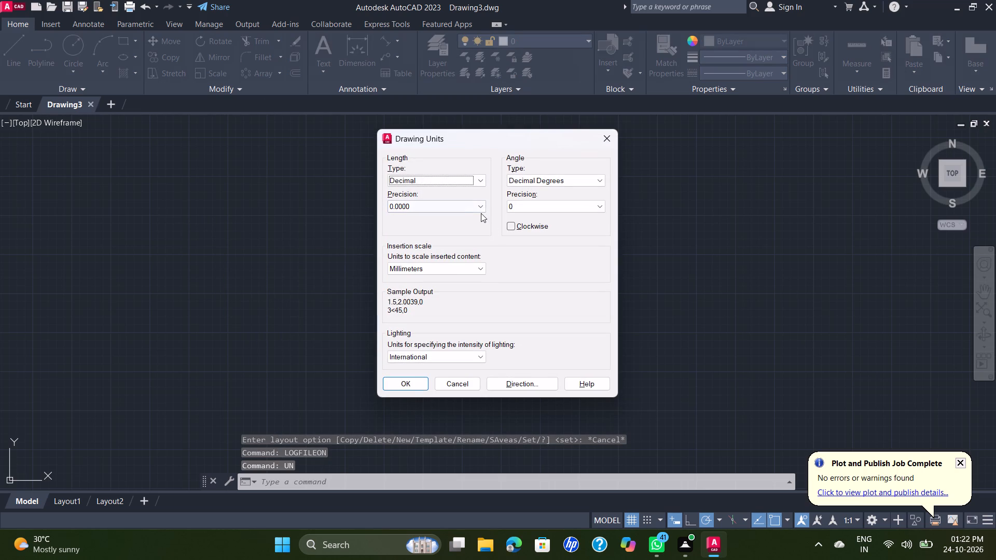
click(485, 211)
click(472, 232)
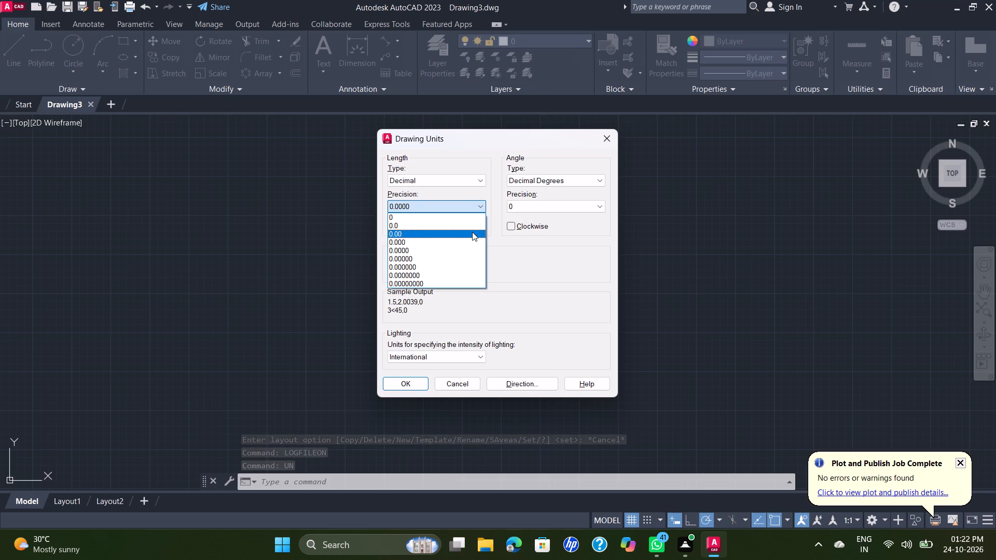
click(412, 384)
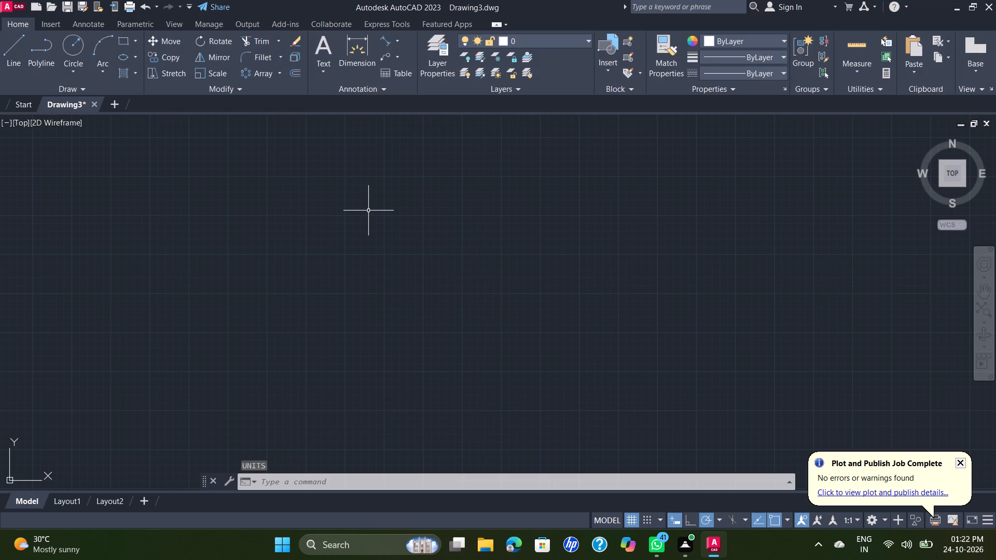
Set the model space limits from 0,0 to 150,150.
text(LIM)
key(Return)
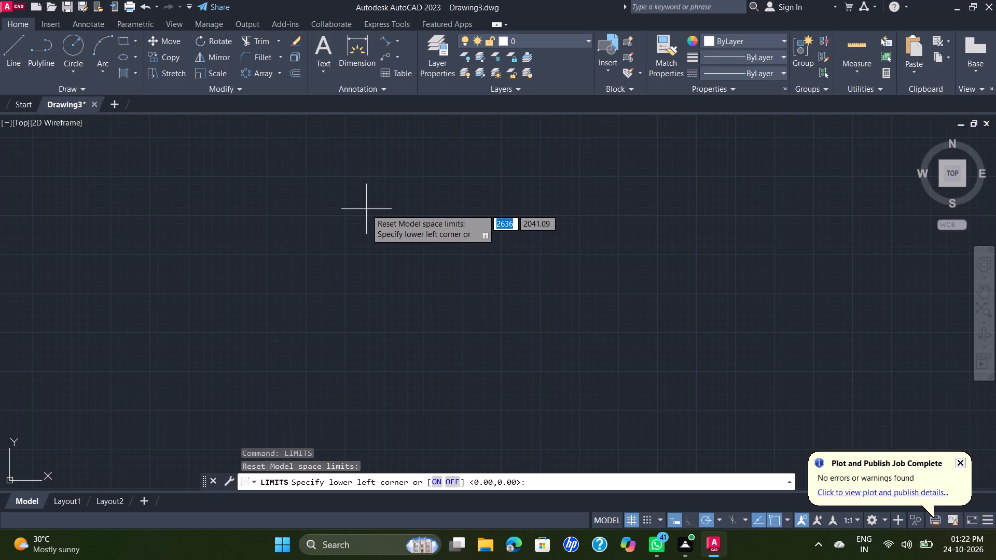
key(0)
text(,0)
key(Return)
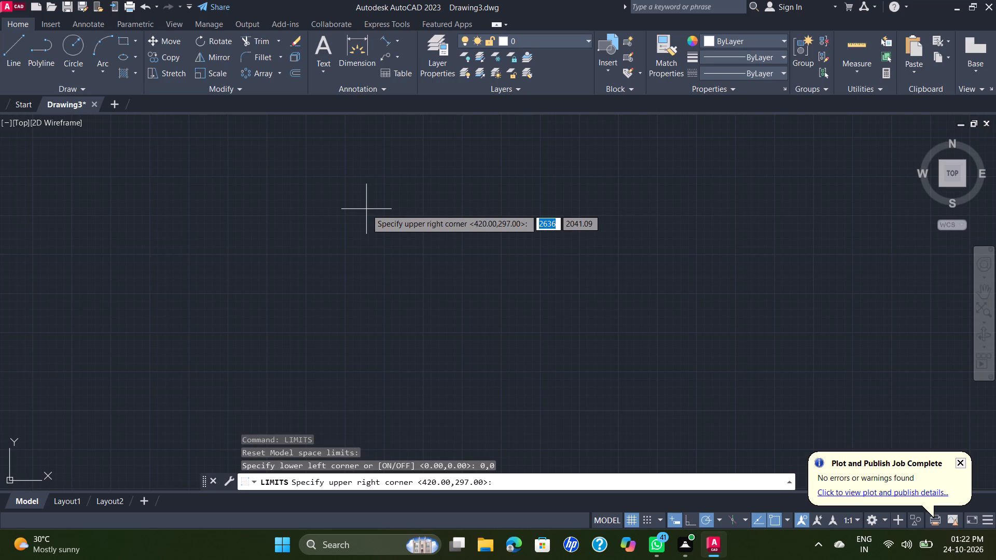
text(150)
key(comma)
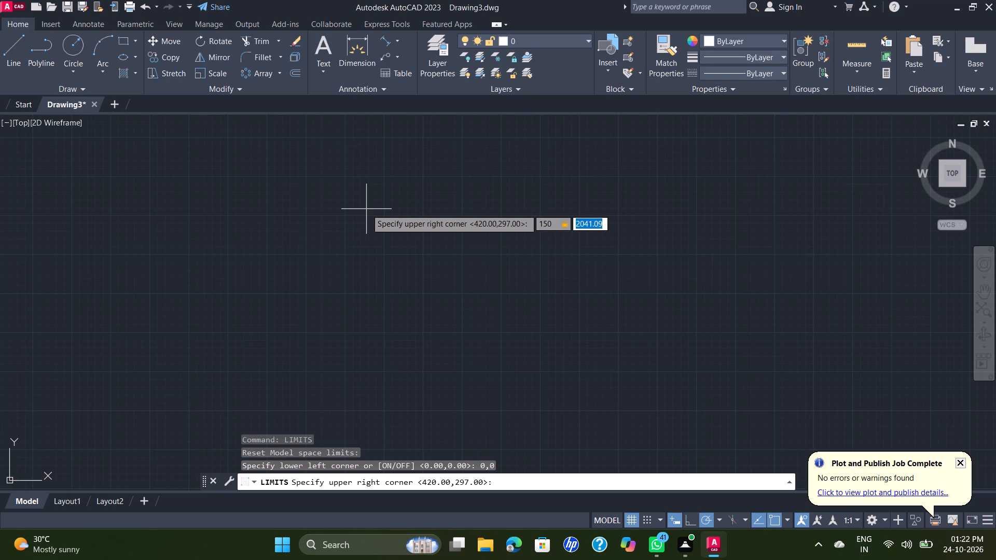
text(150)
key(Return)
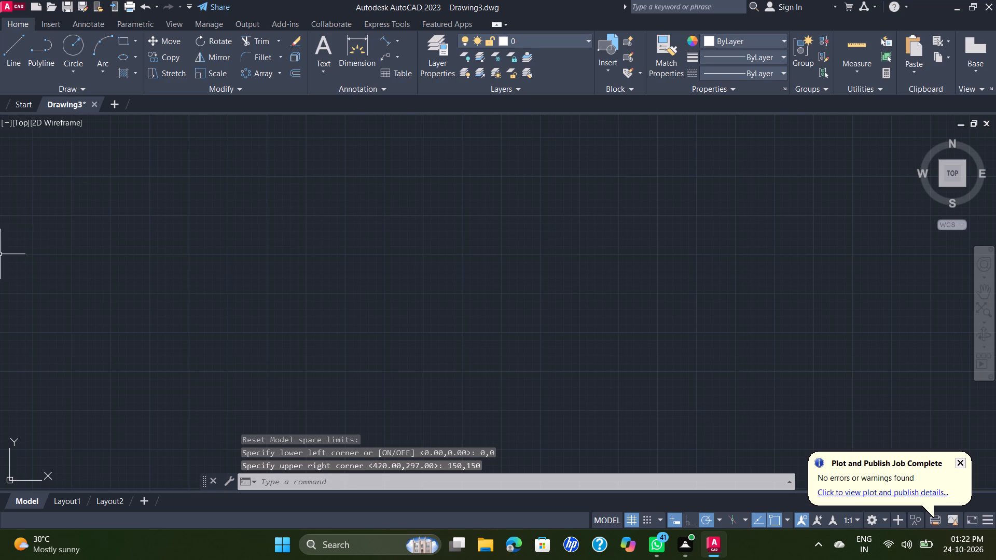
Turn on isometric drafting with the left isoplane.
click(729, 522)
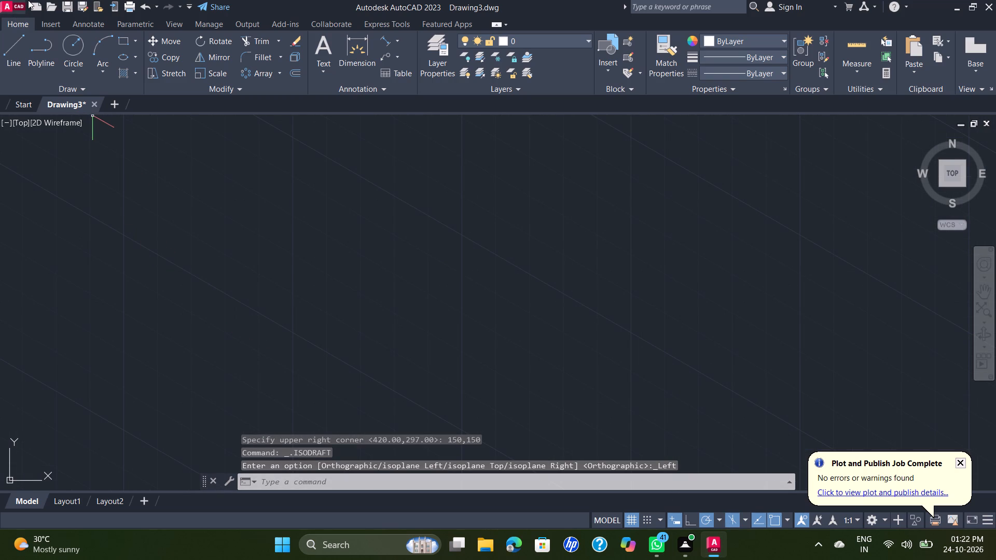
Draw connected isometric lines: 100 mm at 30°, 60 mm vertically up, and 60 mm at 150°.
click(6, 46)
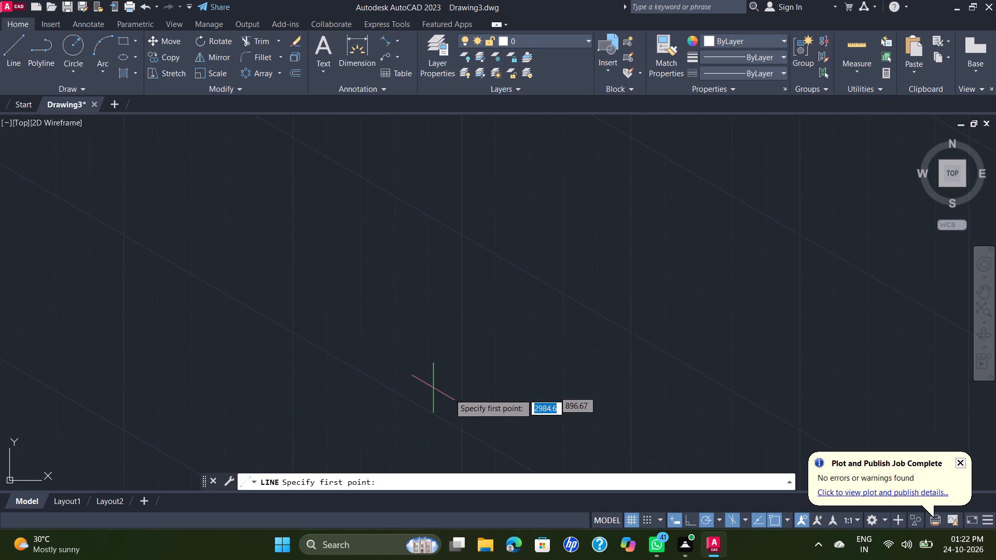
click(392, 390)
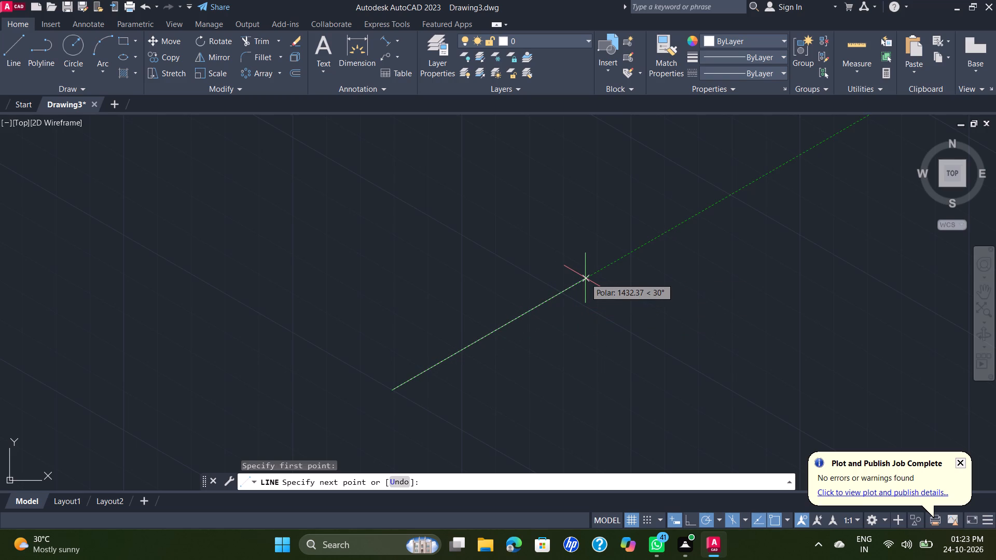
text(100)
key(Return)
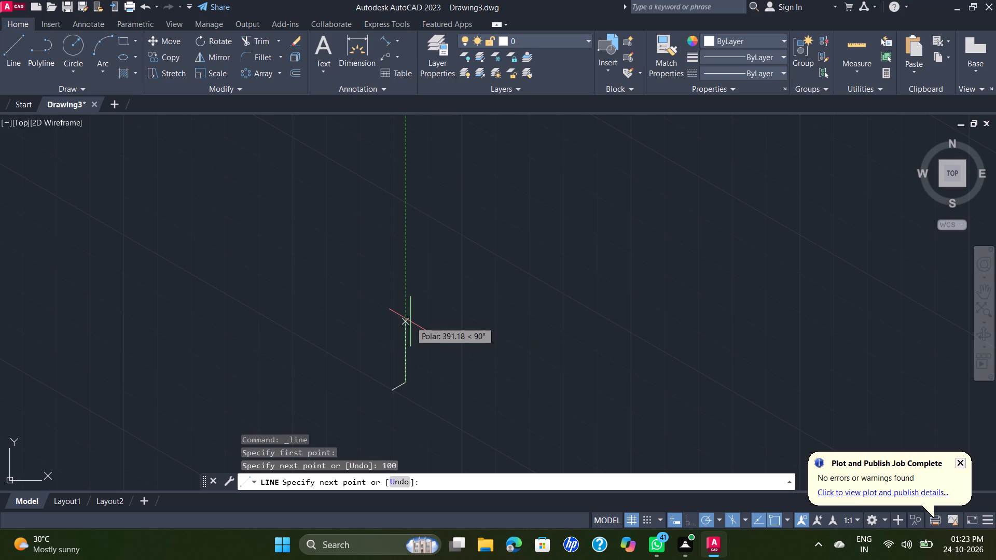
text(60)
key(Return)
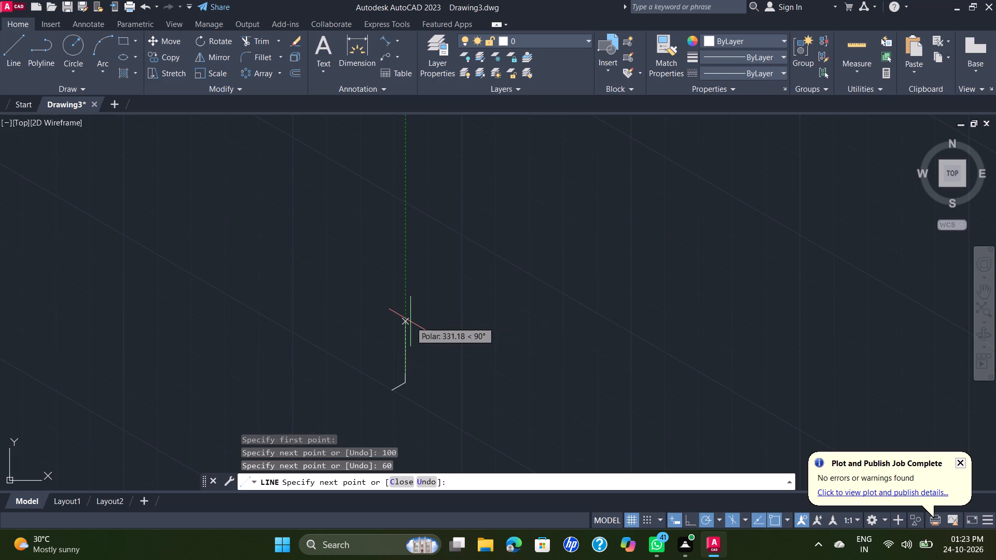
scroll(385, 374, up, 2)
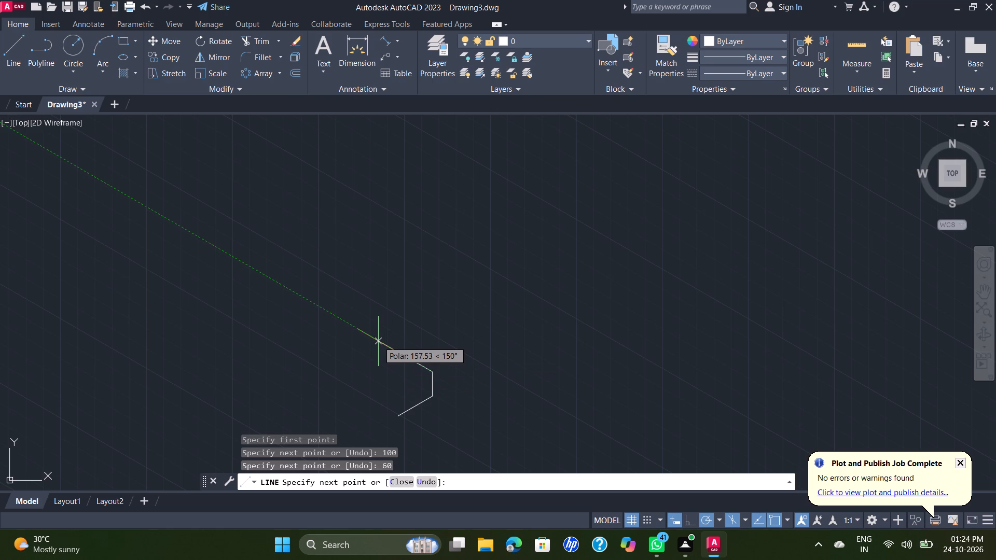
text(60)
key(Return)
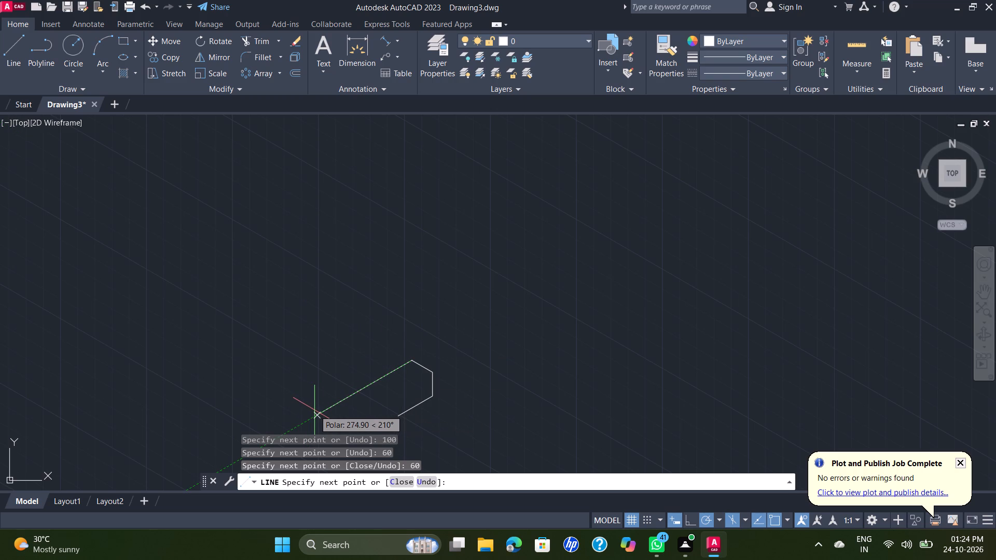
key(Escape)
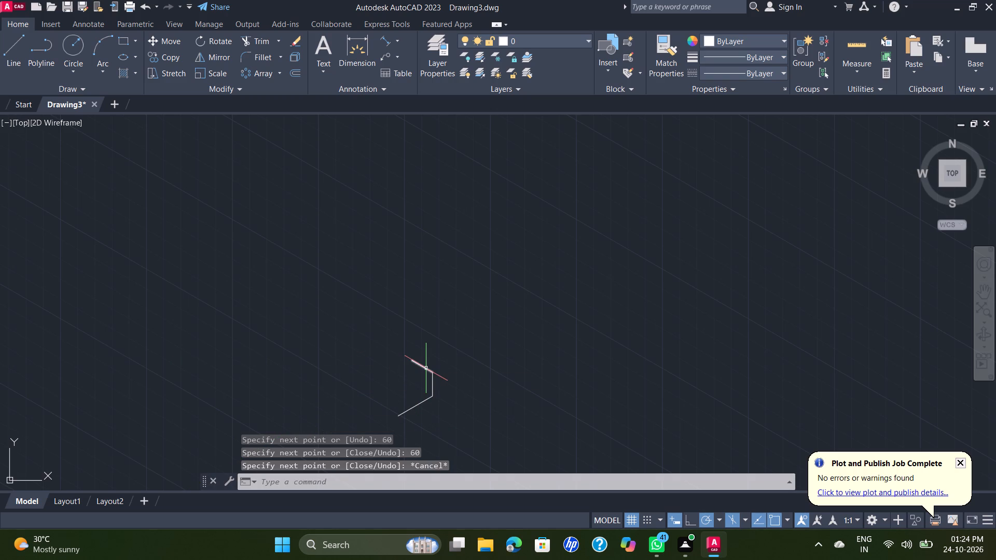
Draw a 10 mm line at 150° from the lower end of the 100 mm line.
middle_drag(503, 379, 533, 319)
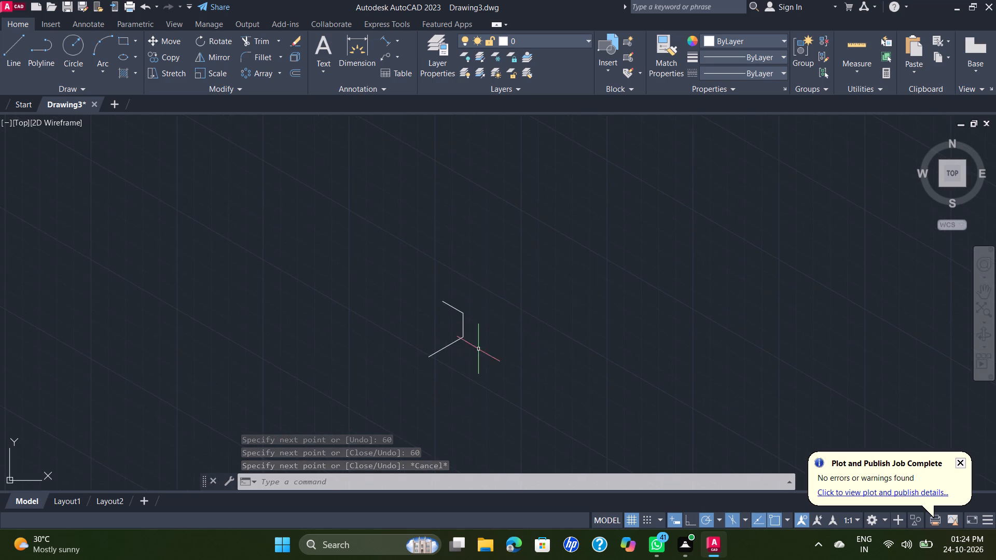
scroll(425, 352, up, 2)
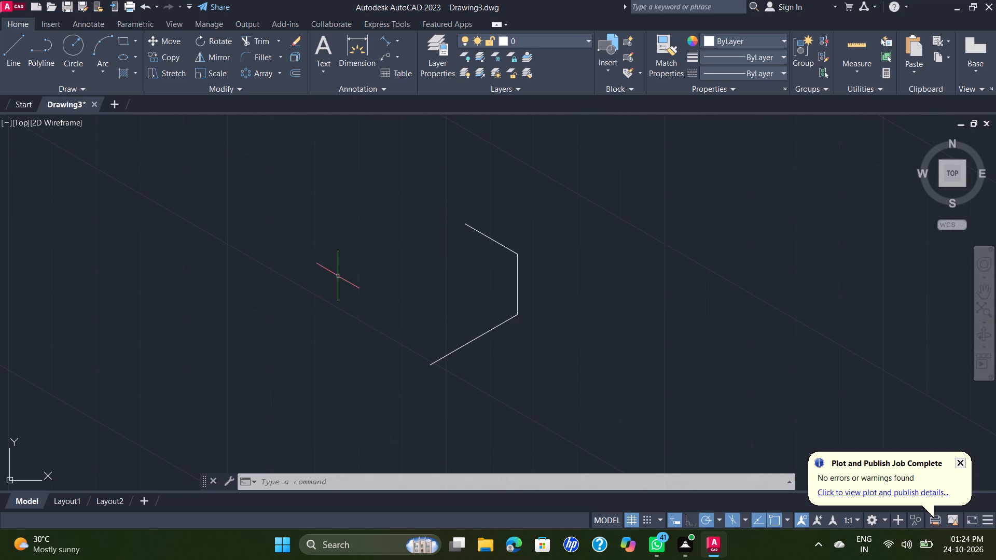
key(space)
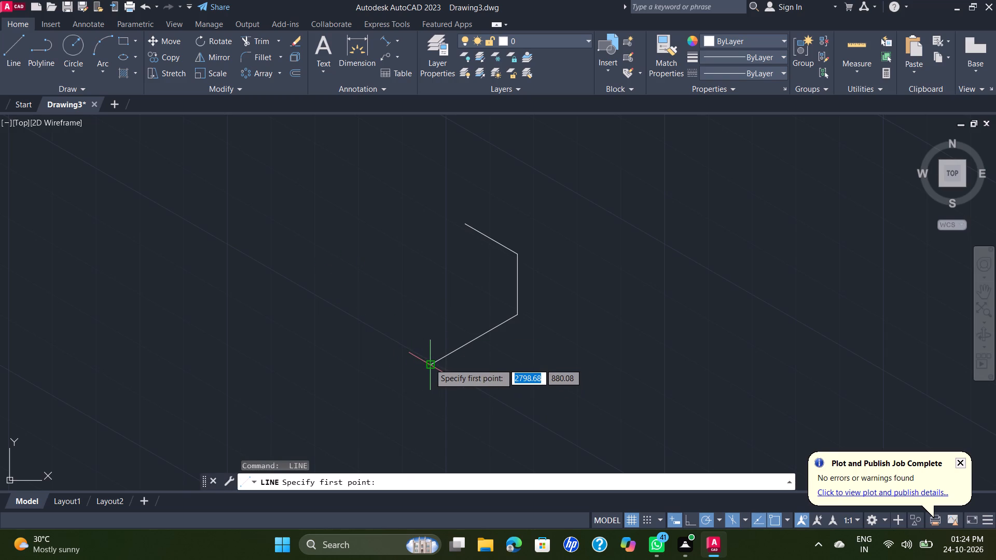
click(430, 363)
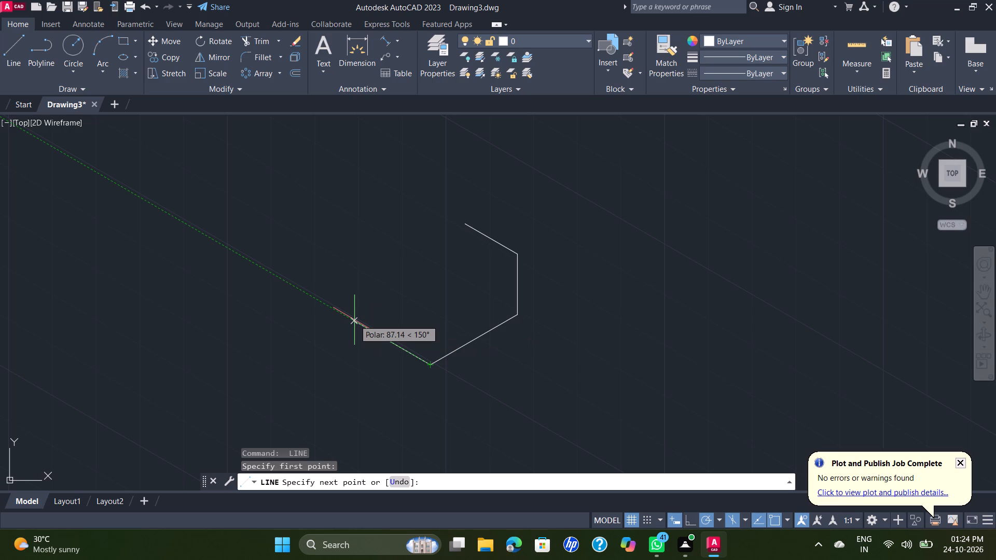
text(10)
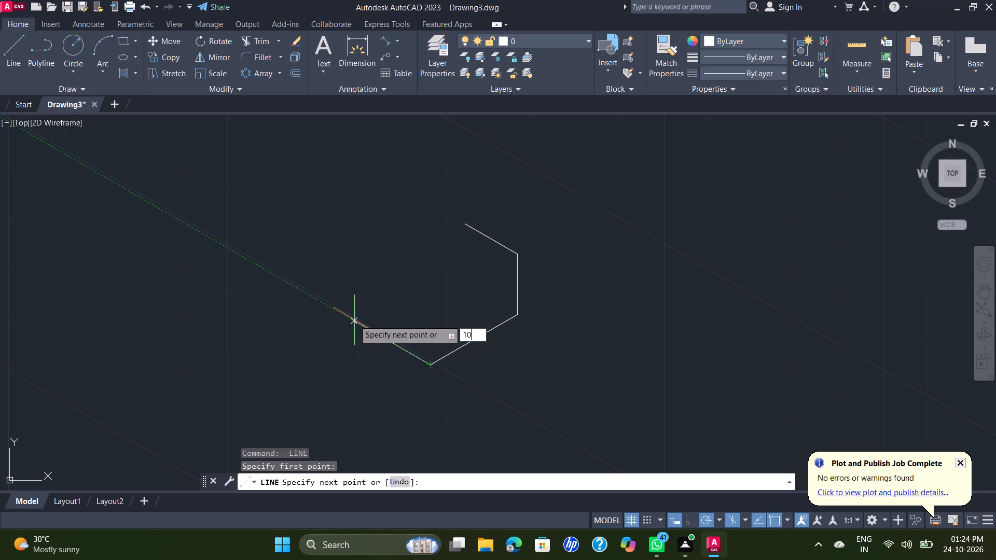
key(Return)
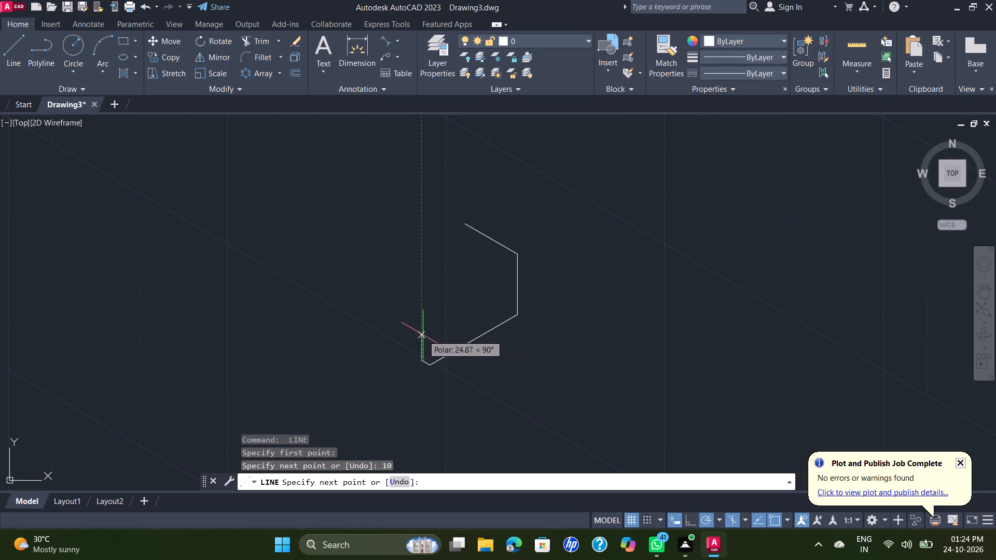
Continue from the end of the 10 mm line with a segment about 27 mm long at 100°.
scroll(420, 332, up, 1)
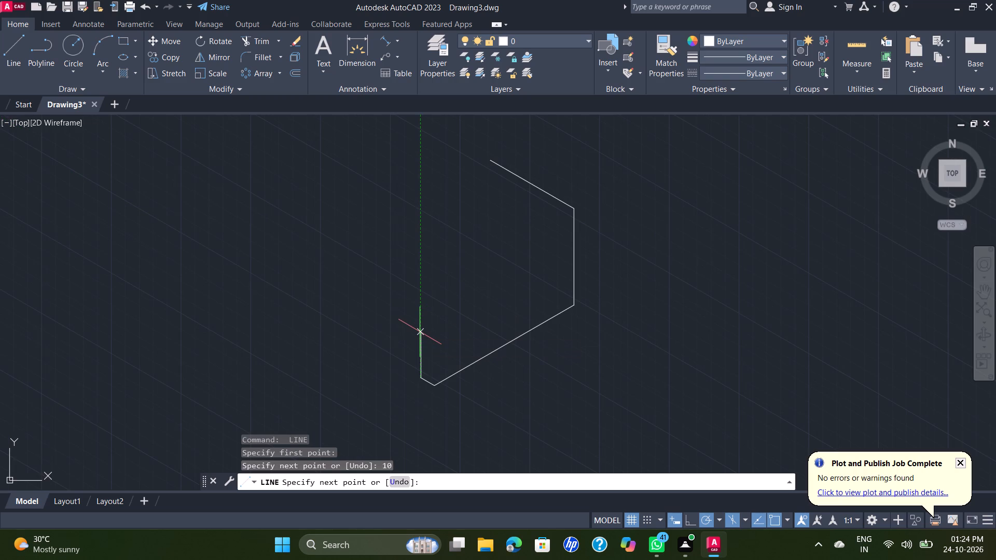
scroll(421, 332, up, 1)
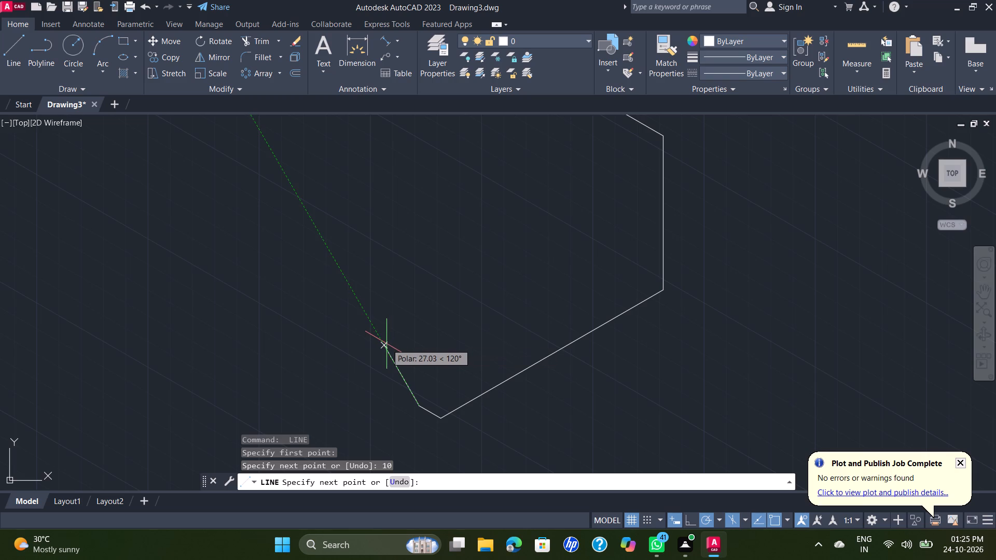
key(Tab)
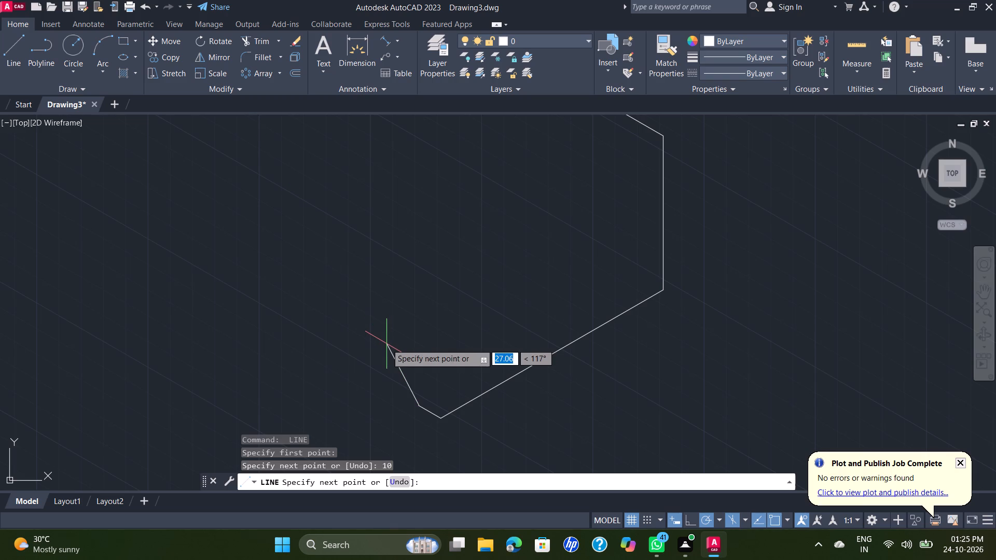
key(Tab)
text(100)
key(Return)
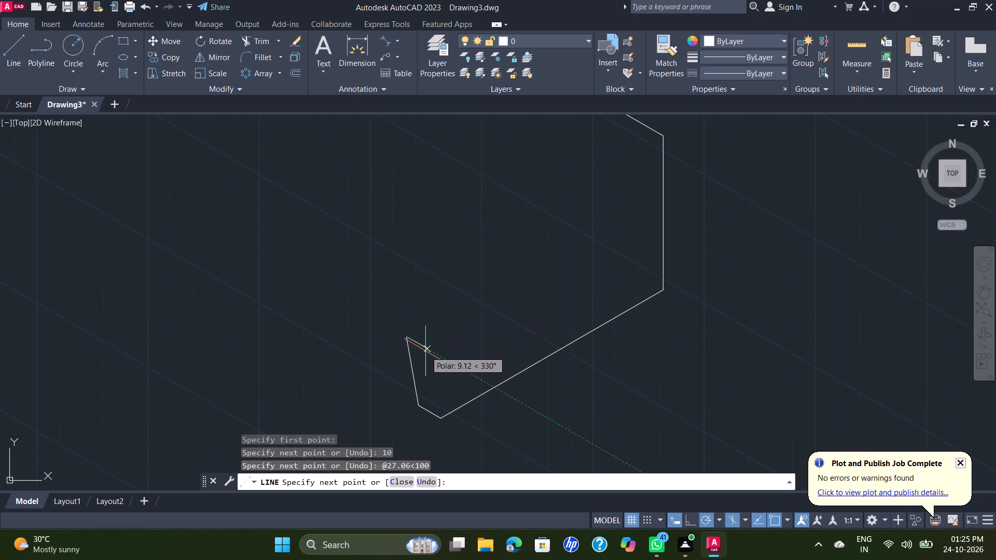
key(Escape)
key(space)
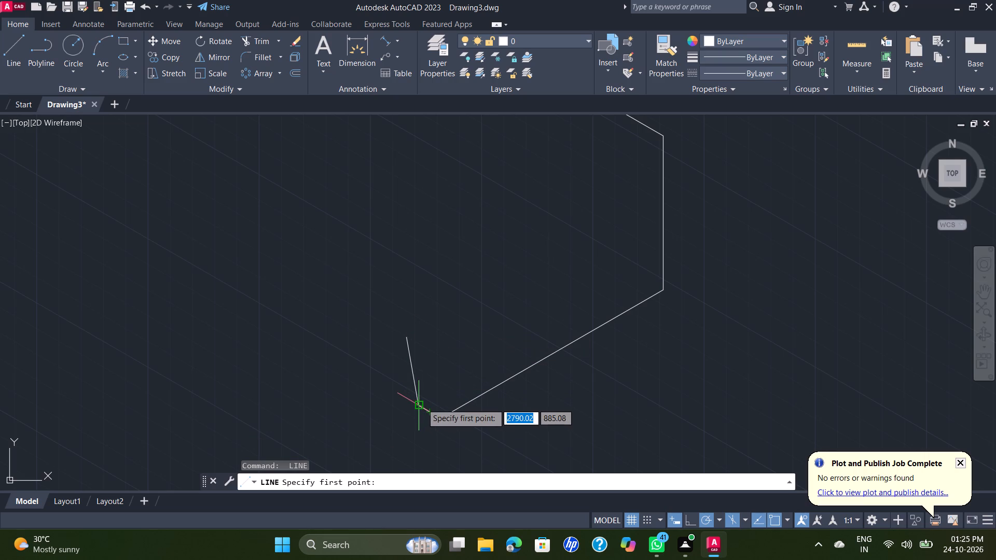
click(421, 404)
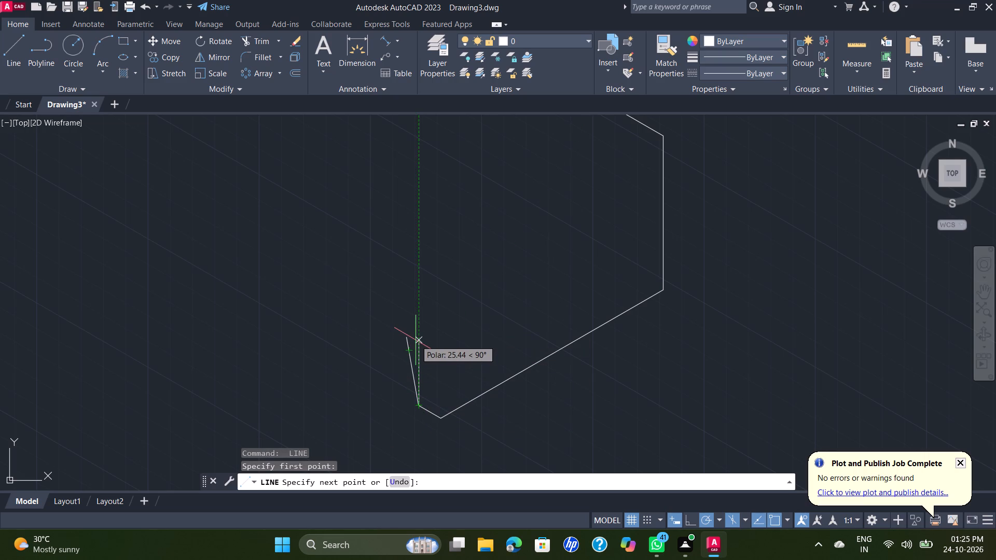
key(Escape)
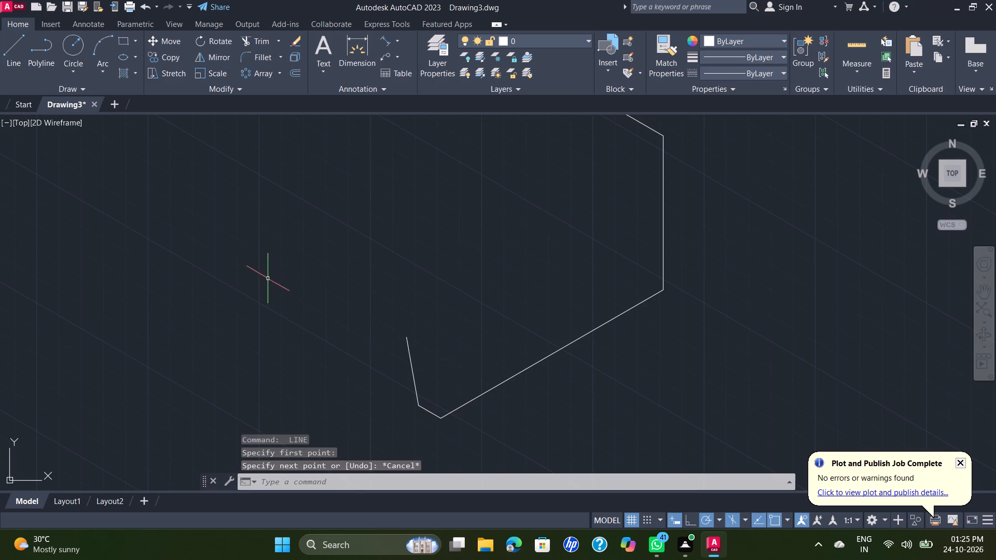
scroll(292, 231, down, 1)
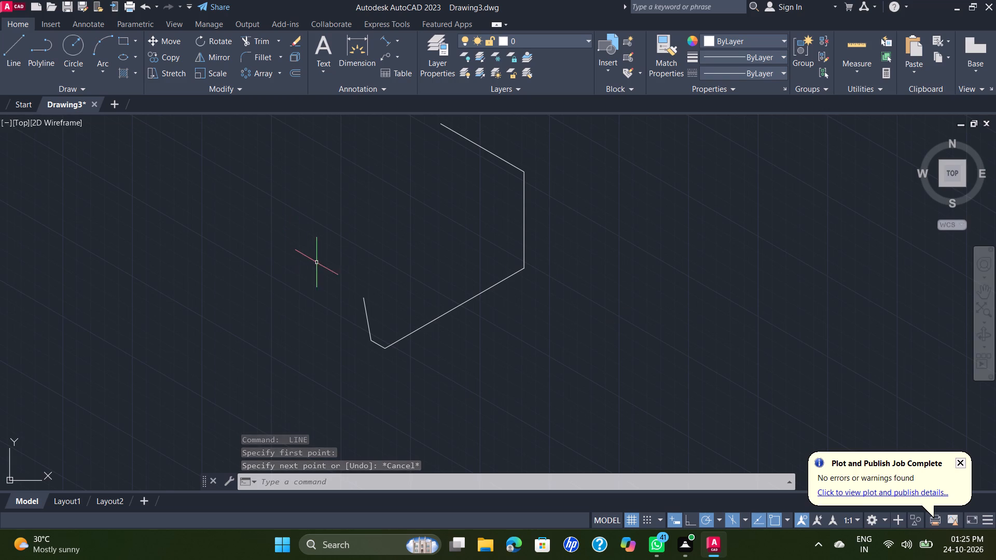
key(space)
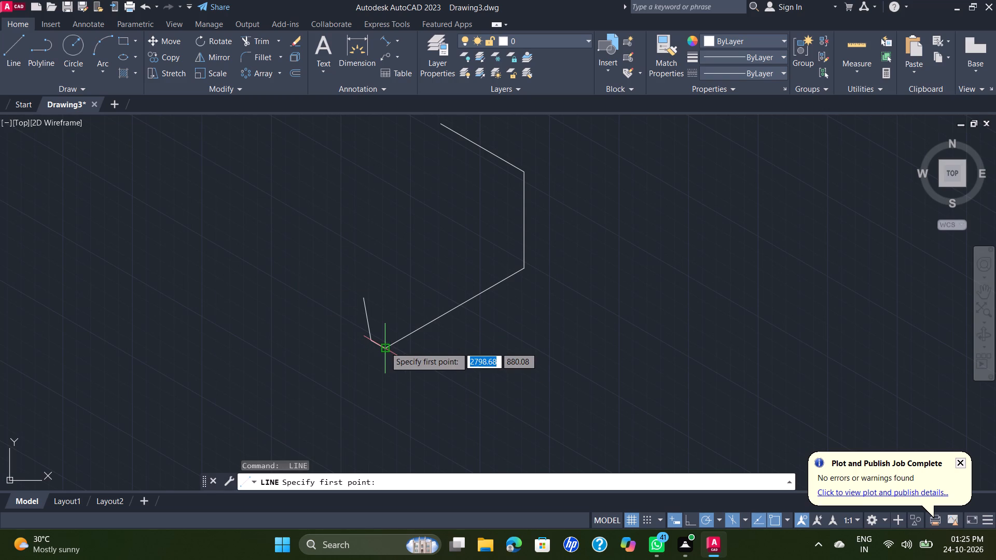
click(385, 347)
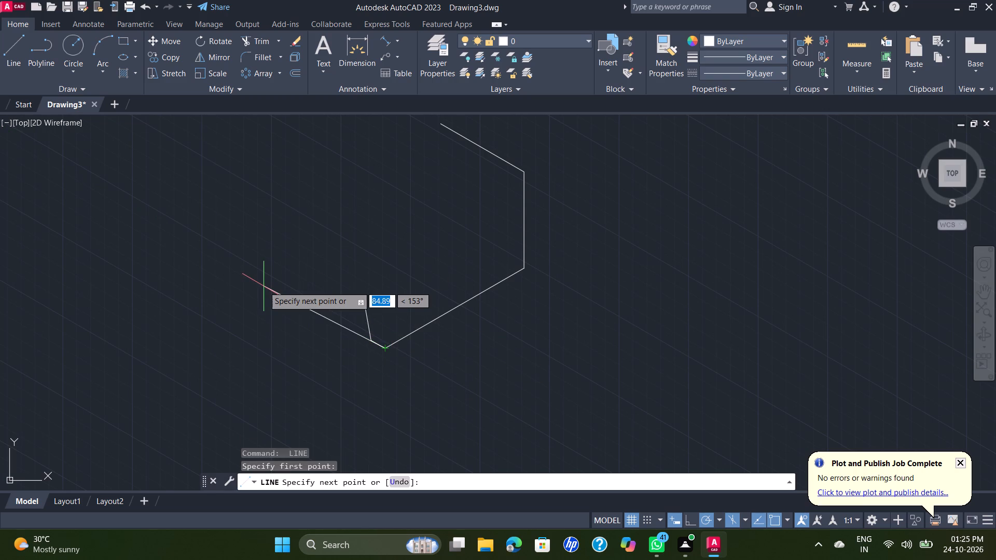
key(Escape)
Draw a 40 mm line at 150° from the upper end of the 10 mm line.
key(space)
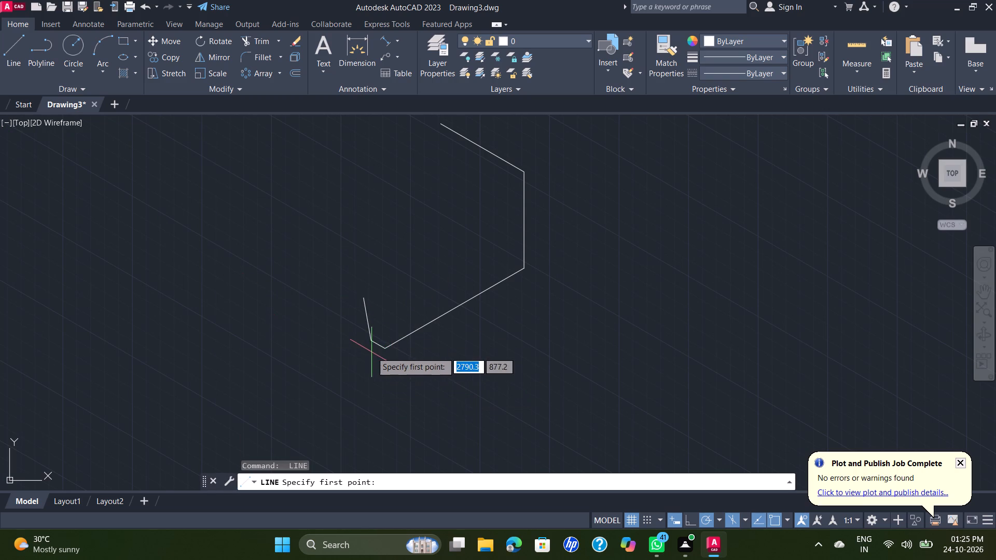
click(372, 344)
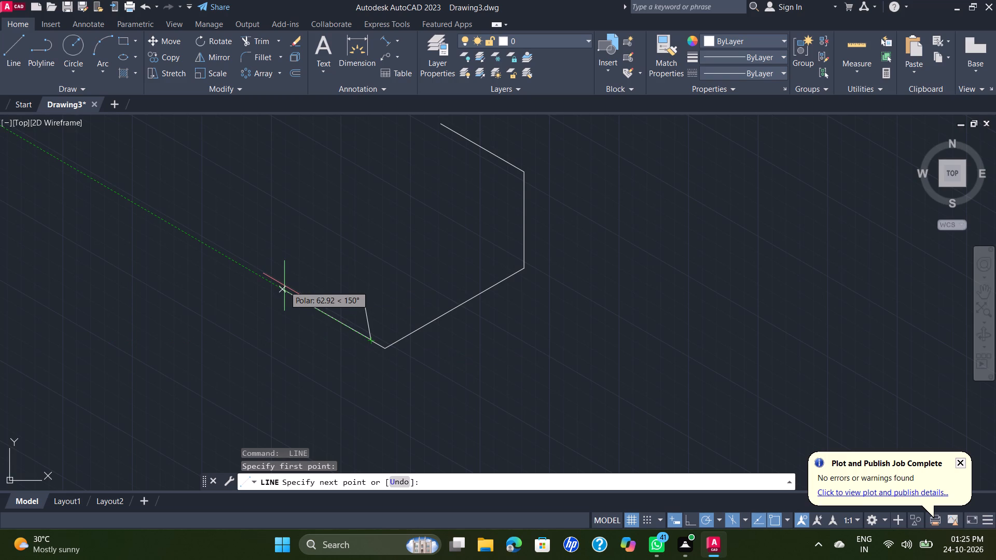
text(40)
key(Return)
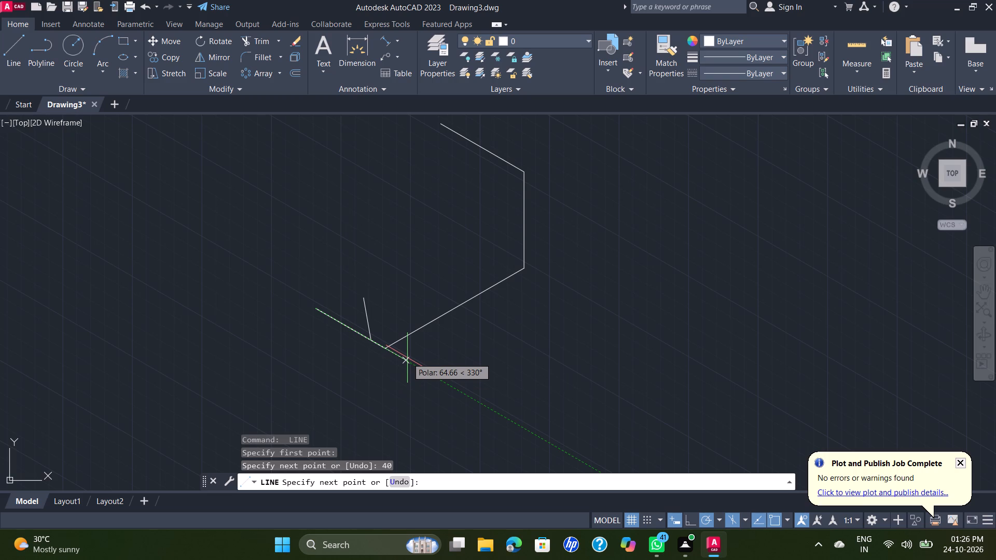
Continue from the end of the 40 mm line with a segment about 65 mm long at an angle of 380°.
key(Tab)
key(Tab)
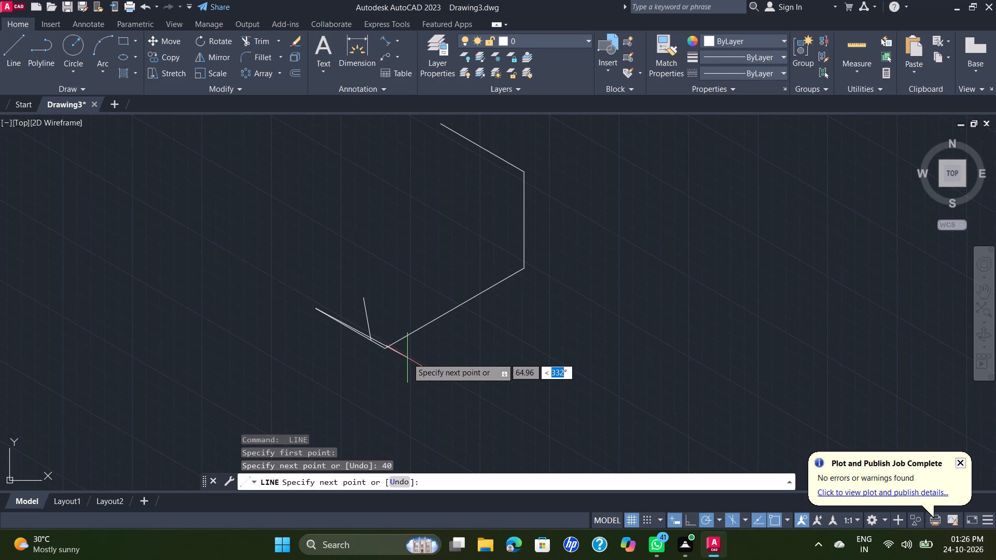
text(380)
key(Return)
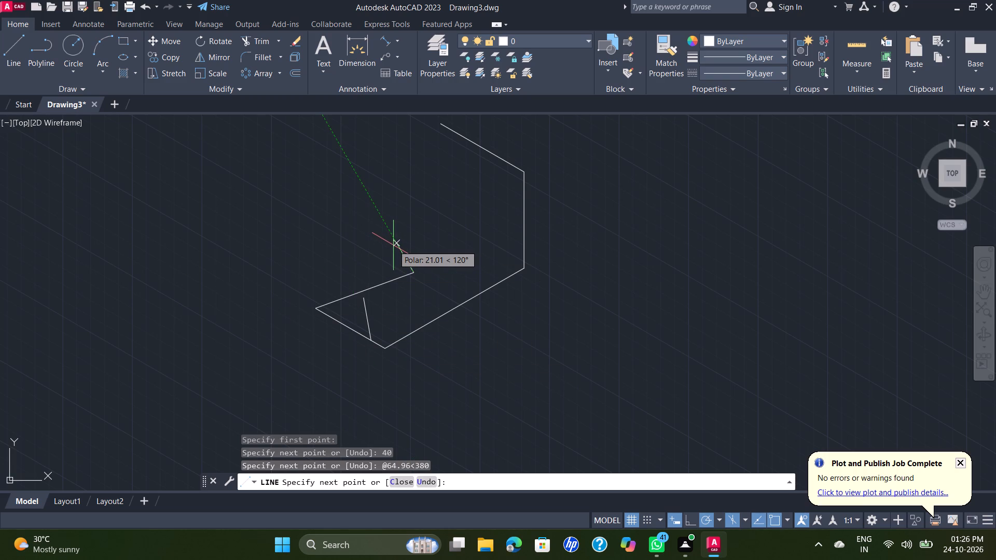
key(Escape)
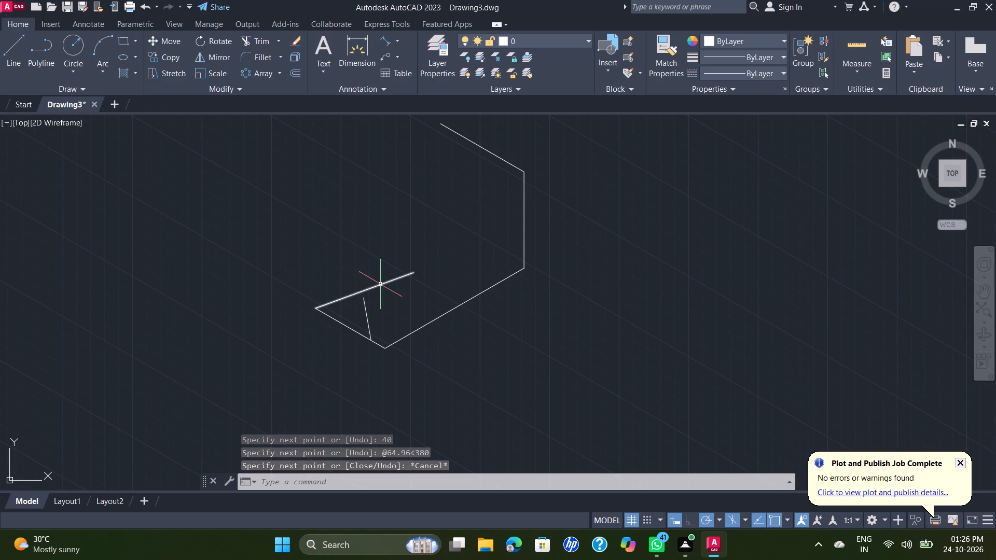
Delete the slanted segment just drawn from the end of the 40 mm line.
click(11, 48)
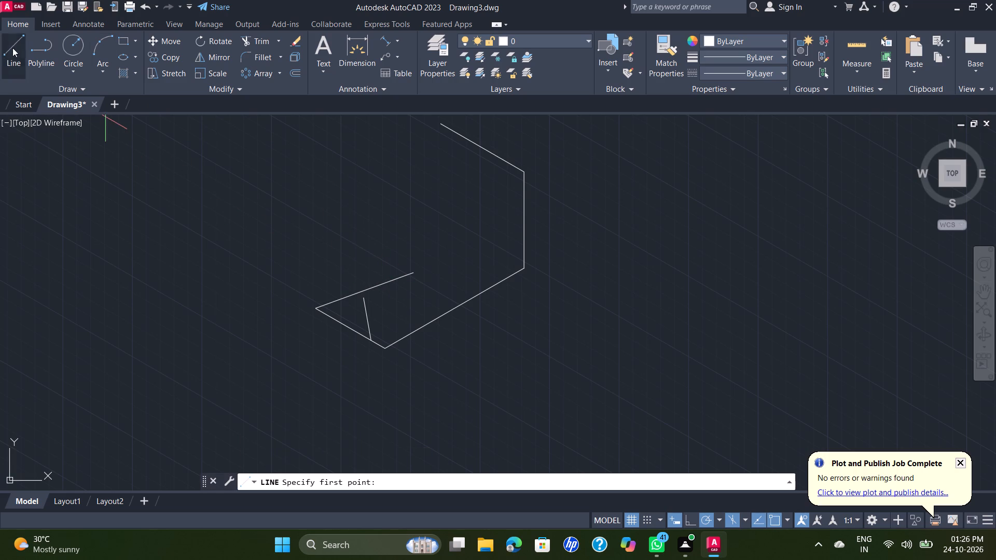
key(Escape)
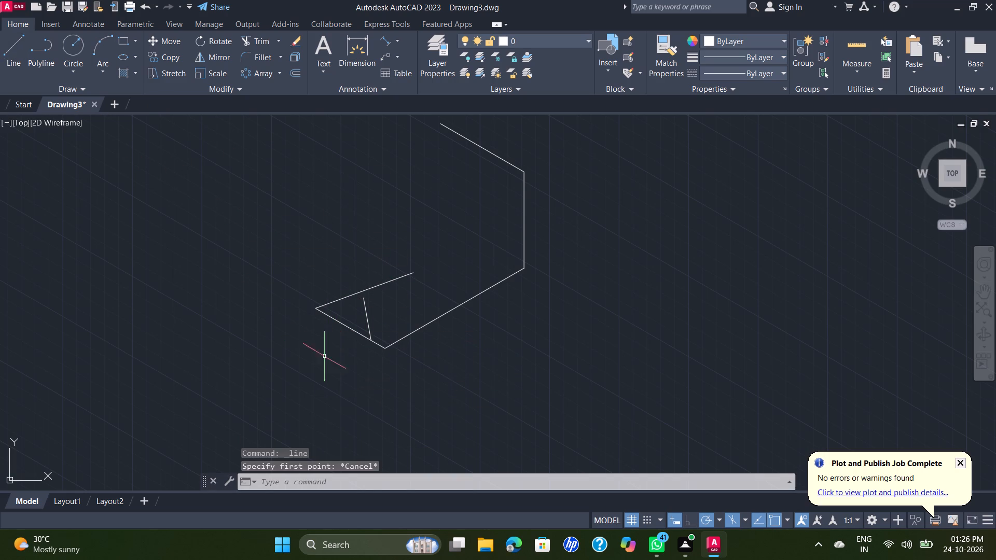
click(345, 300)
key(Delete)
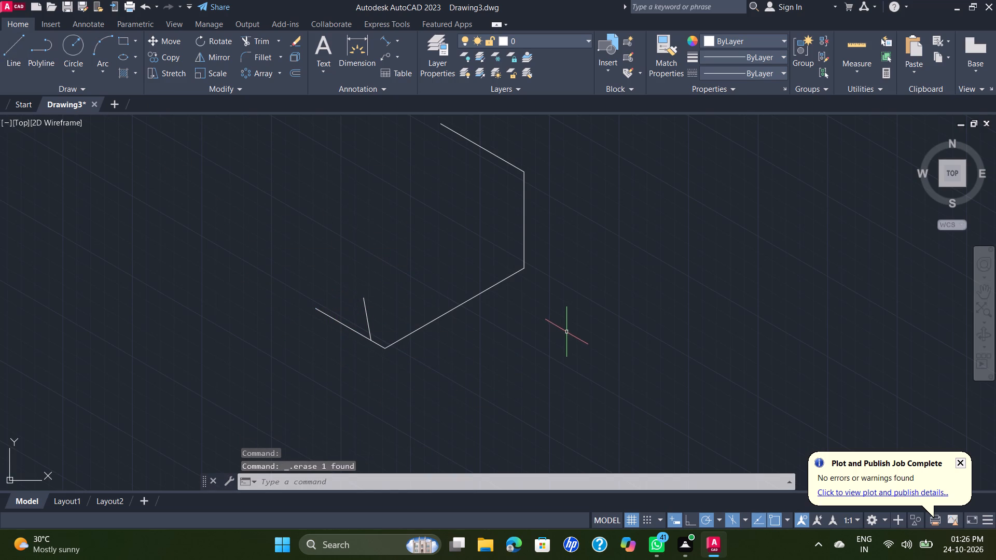
Draw a line about 27 mm long at 50° from the upper end of the 40 mm line.
click(16, 48)
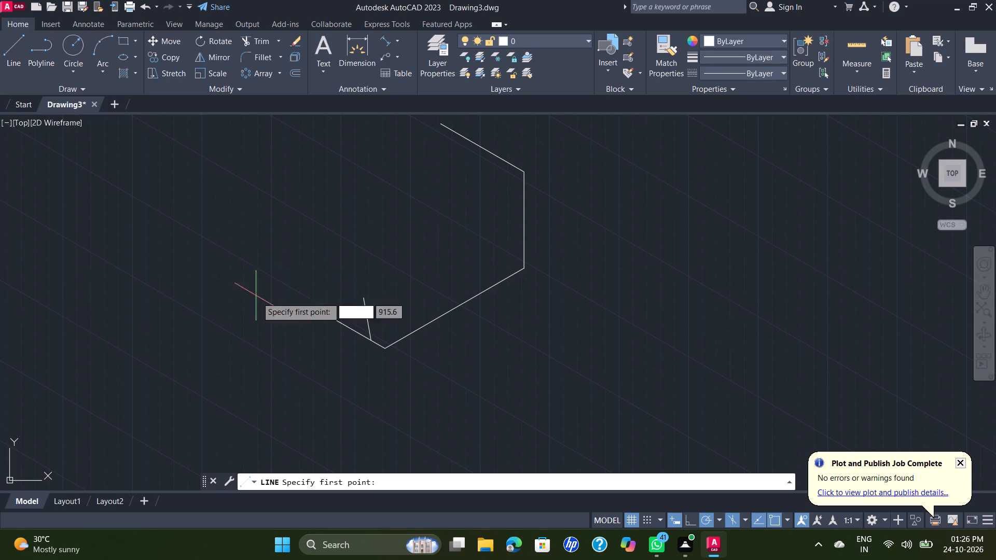
click(309, 304)
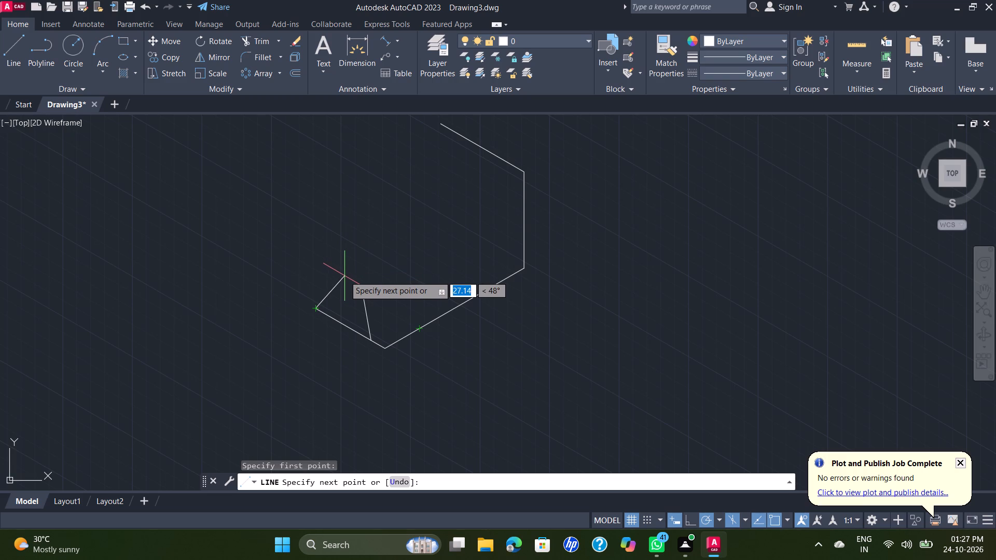
key(Tab)
key(2)
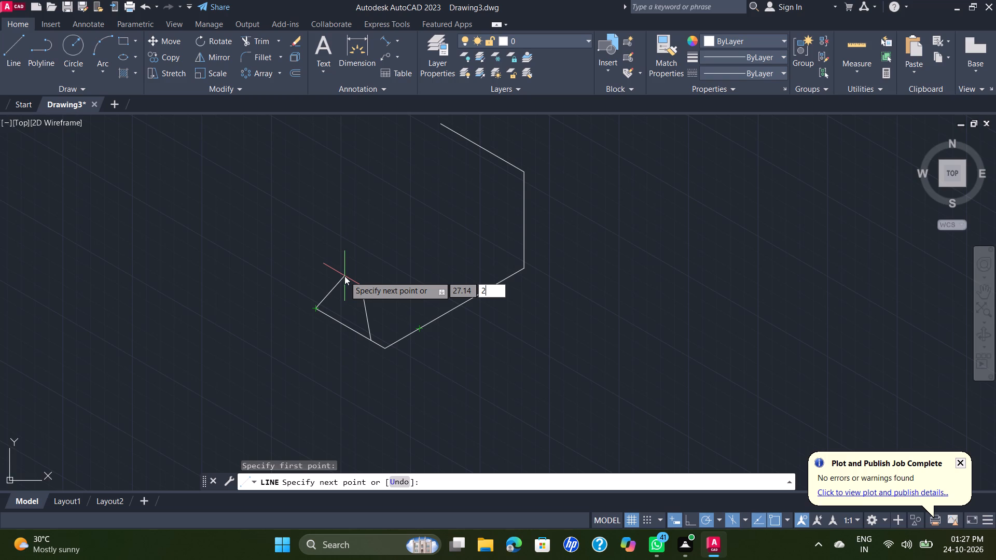
key(BackSpace)
text(50)
key(Return)
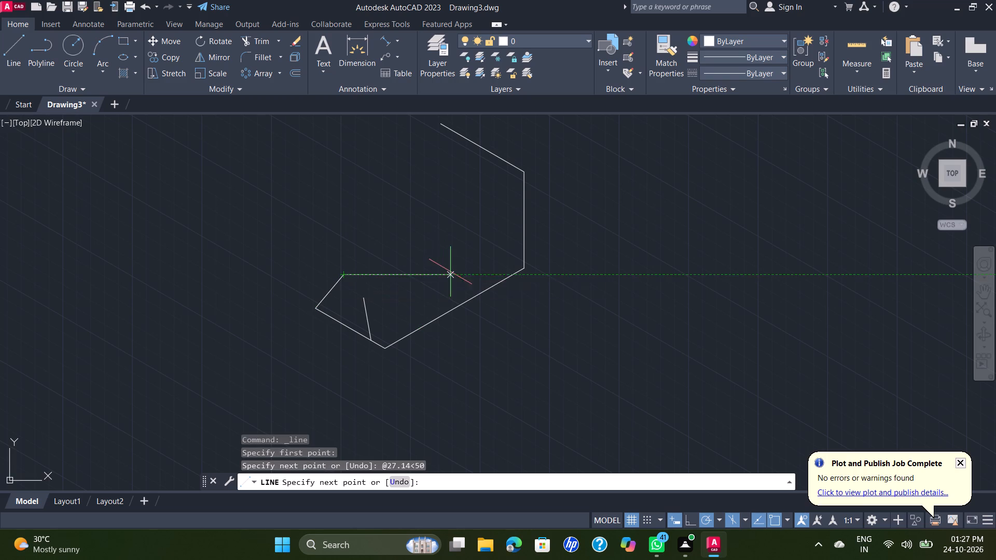
key(Escape)
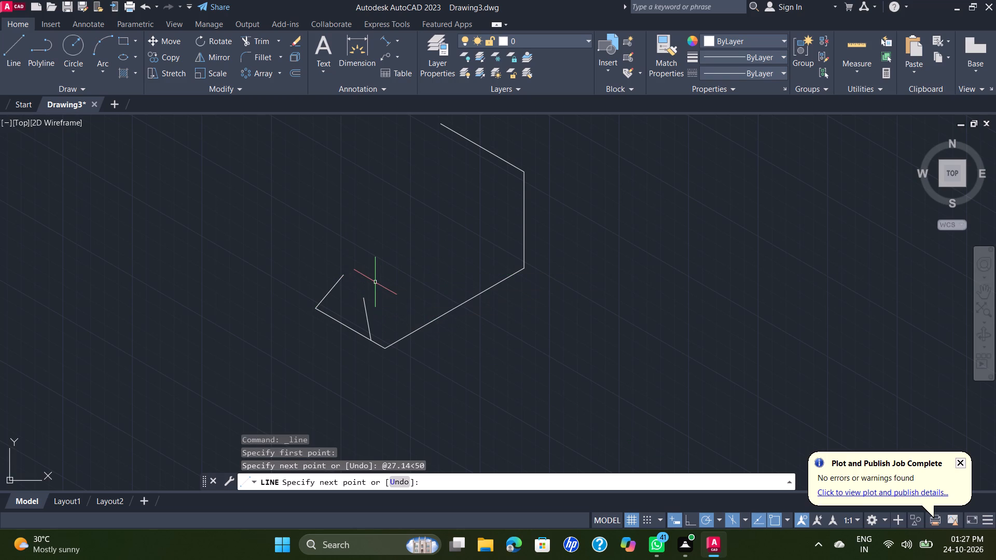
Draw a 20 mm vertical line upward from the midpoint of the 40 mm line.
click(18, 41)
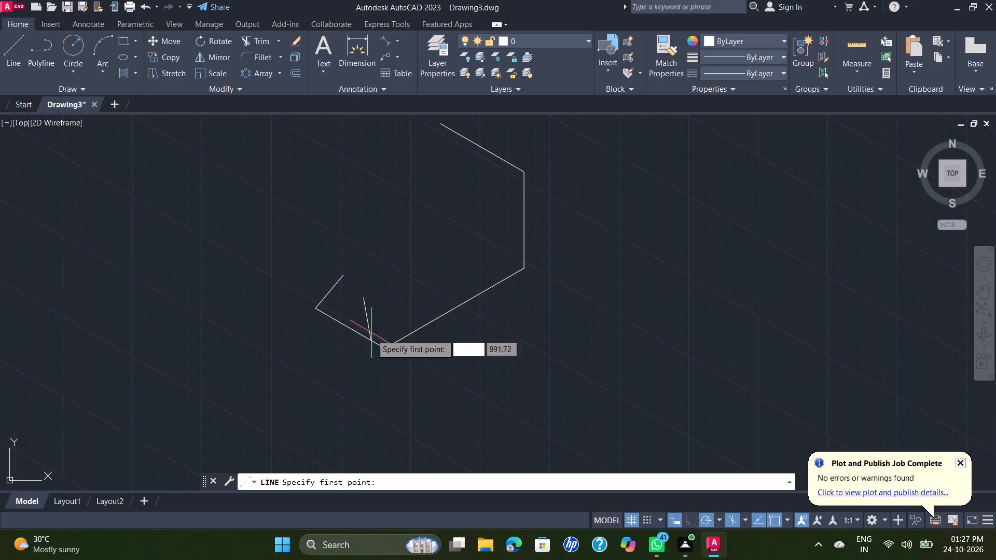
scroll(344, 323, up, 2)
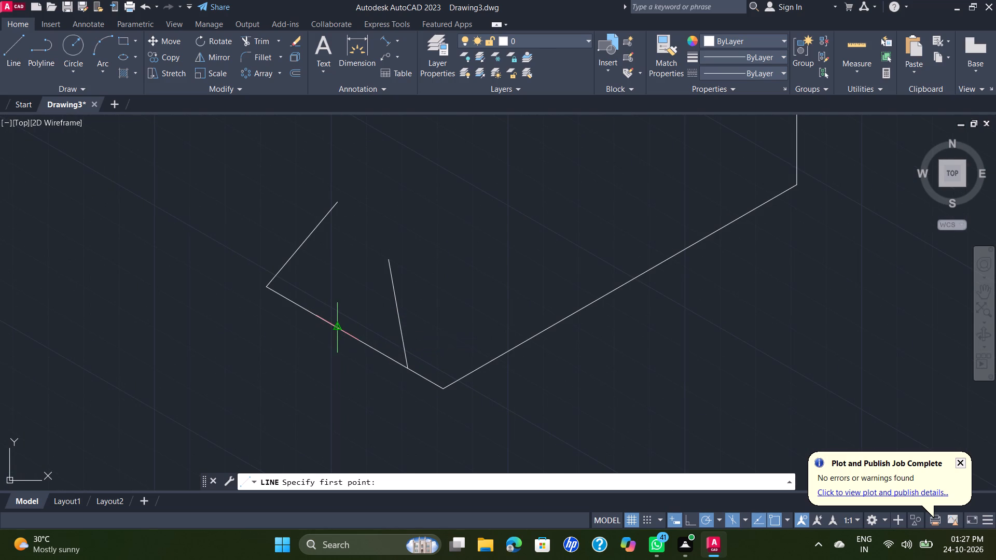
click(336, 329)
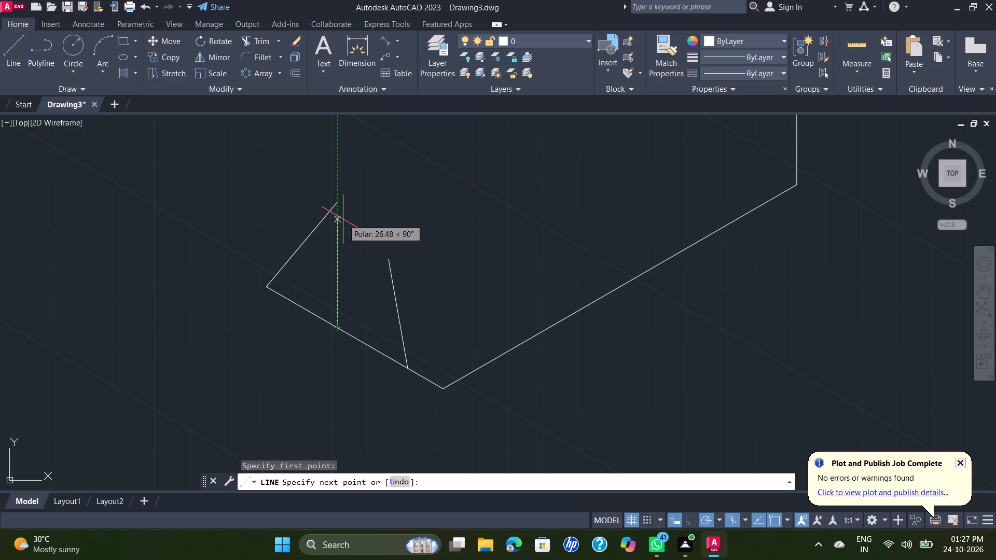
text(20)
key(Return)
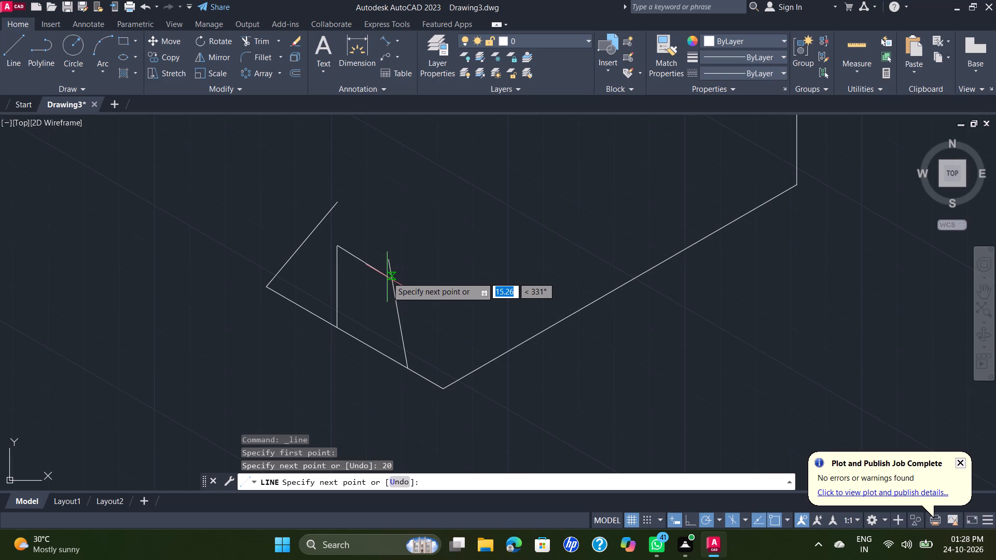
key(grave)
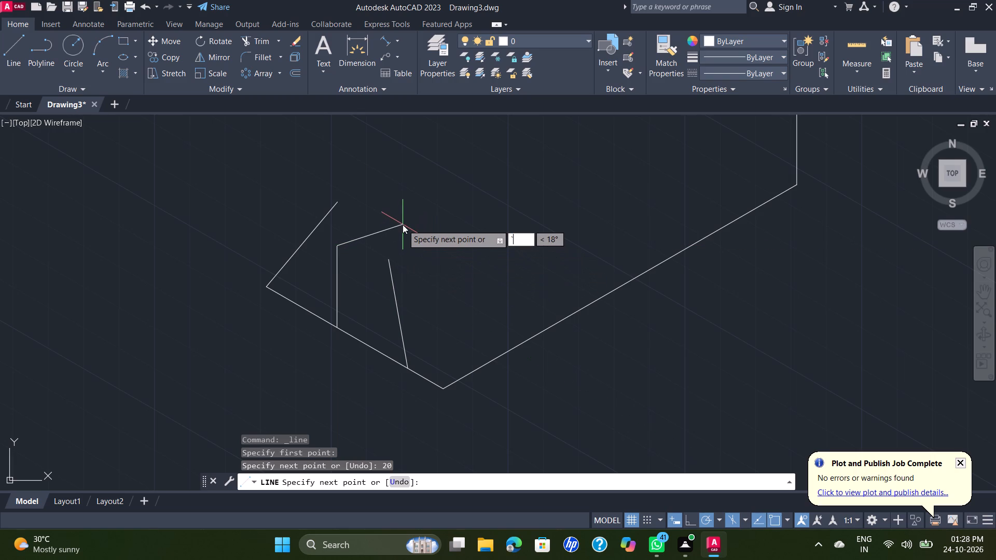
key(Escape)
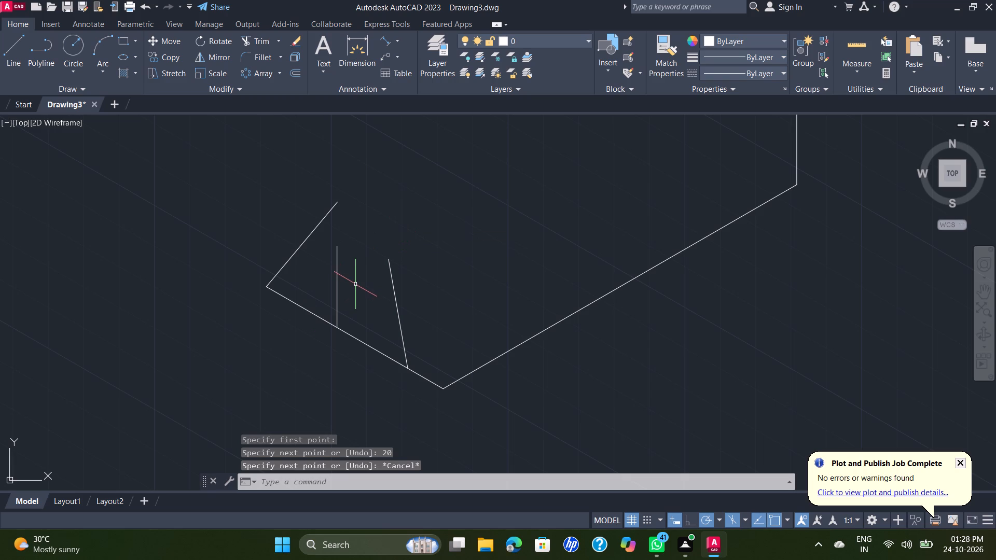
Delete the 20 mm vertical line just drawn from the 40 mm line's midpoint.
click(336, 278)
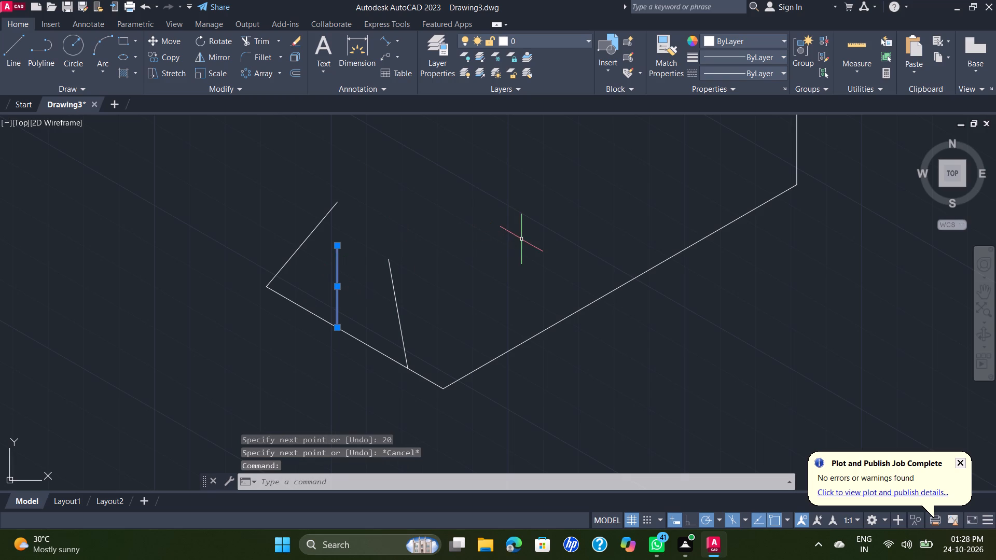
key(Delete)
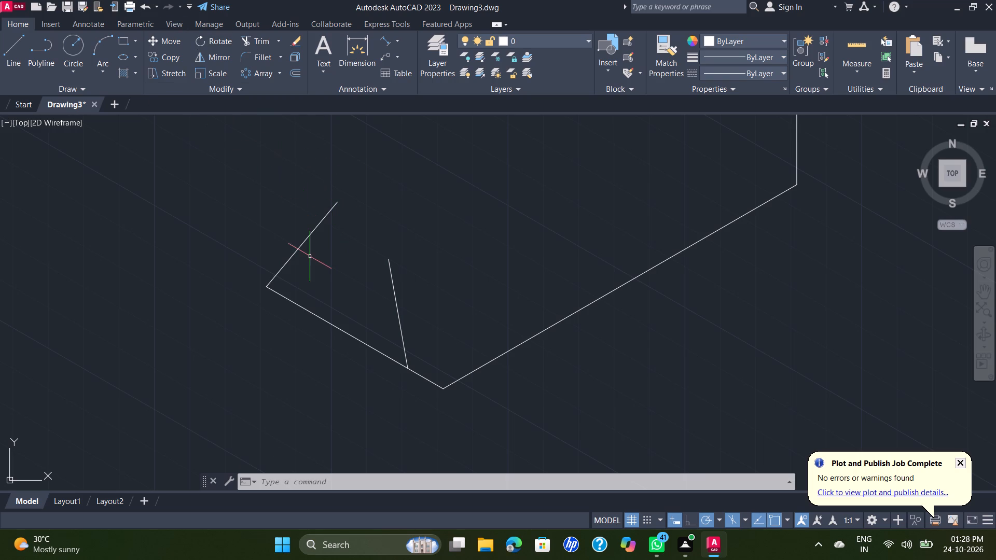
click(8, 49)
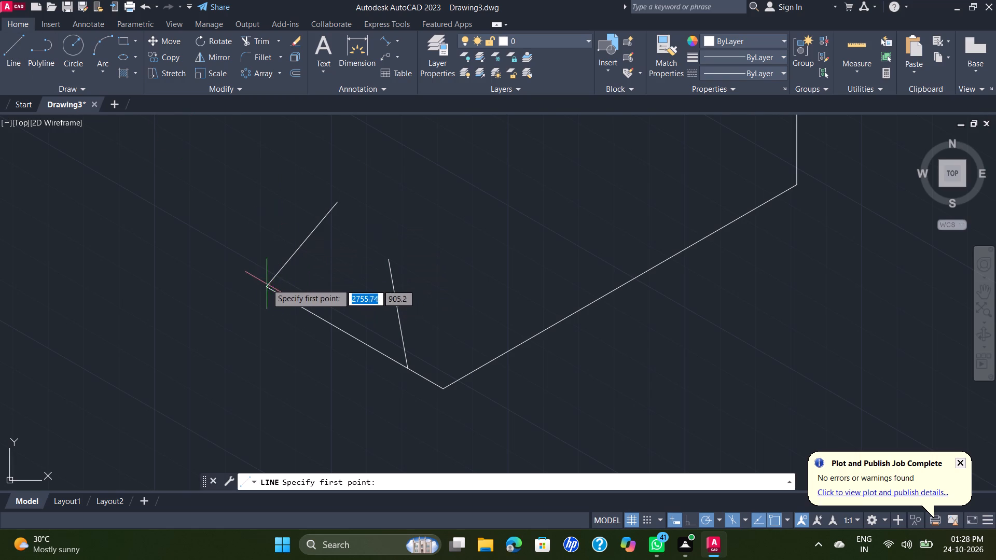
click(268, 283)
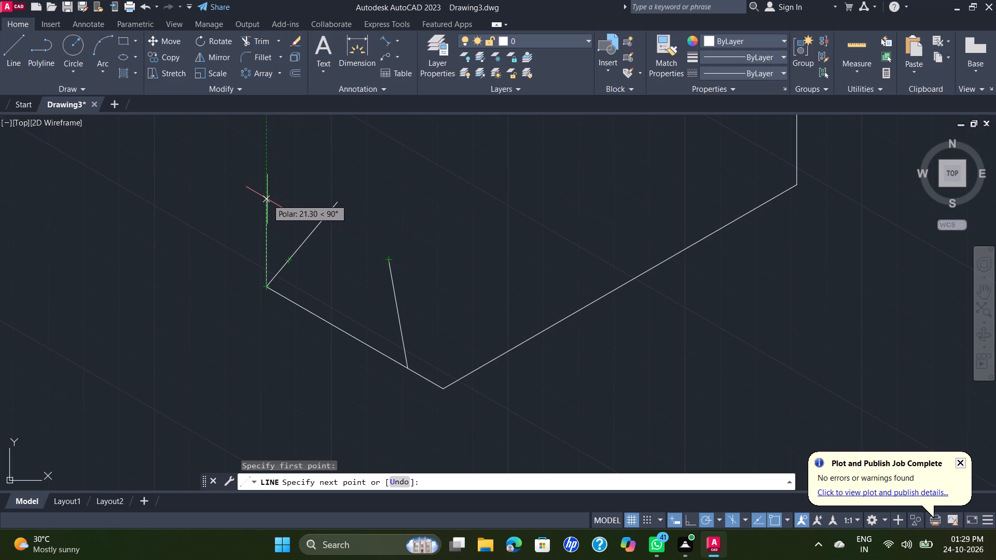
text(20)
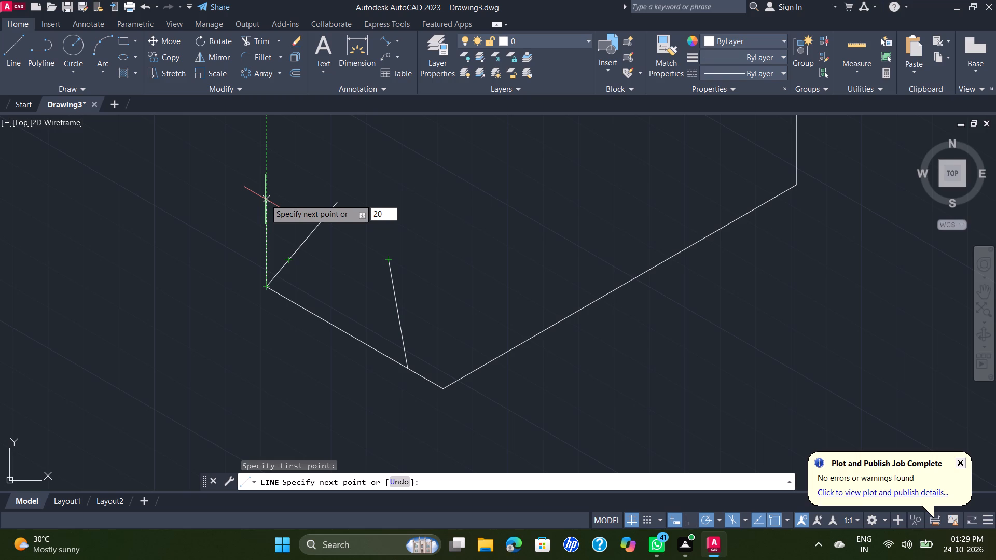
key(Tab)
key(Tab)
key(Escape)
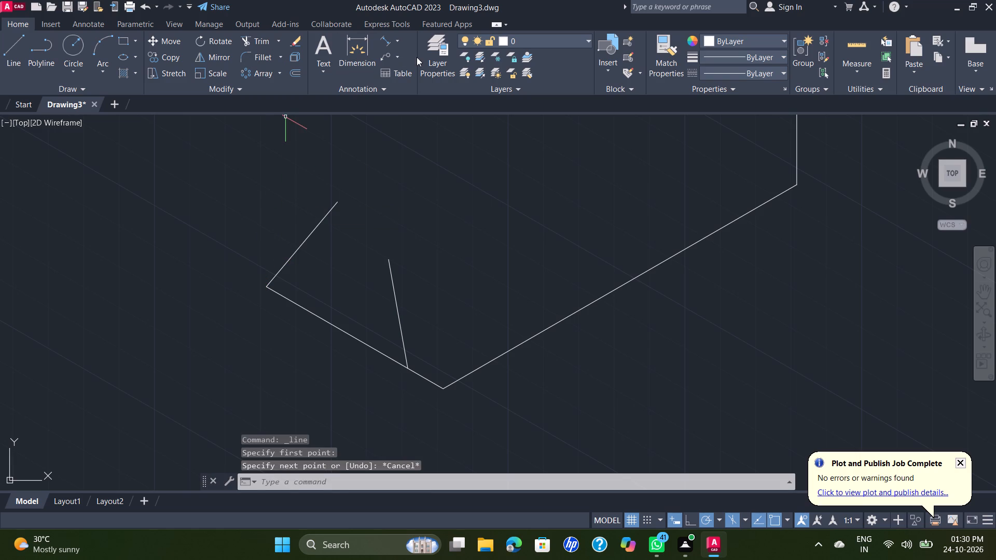
Add an angular dimension between the steep slanted line and the 40 mm line, placing its arc inside the angle.
click(403, 37)
click(398, 36)
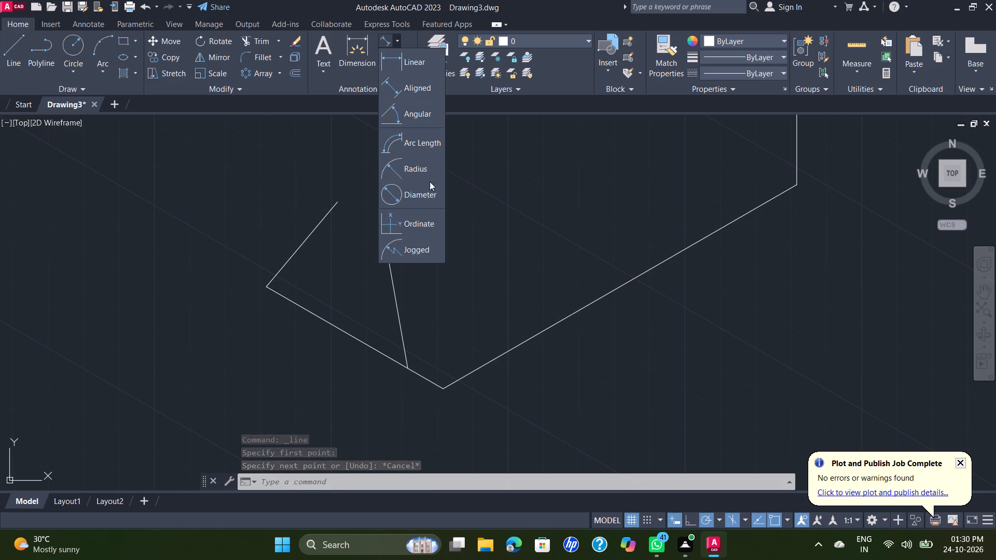
click(417, 109)
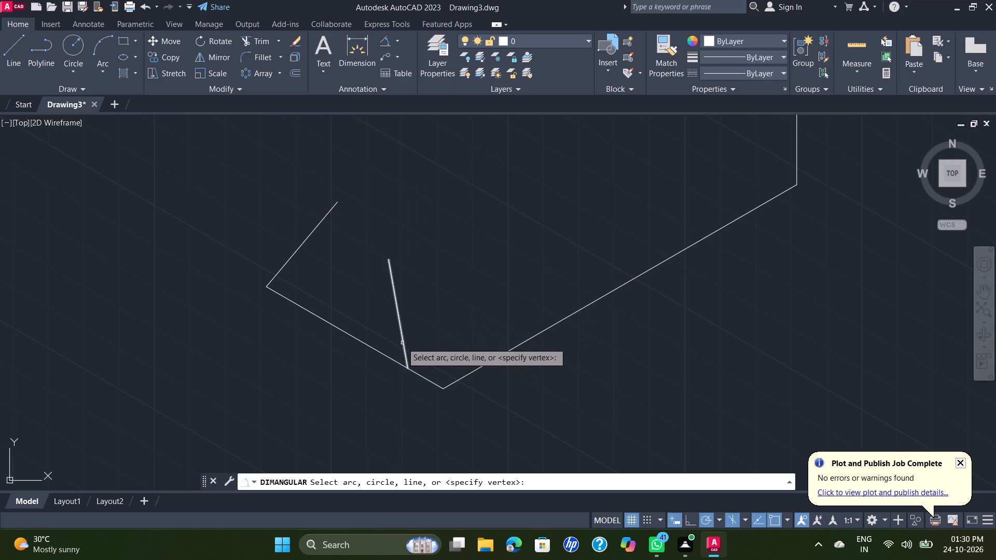
click(404, 343)
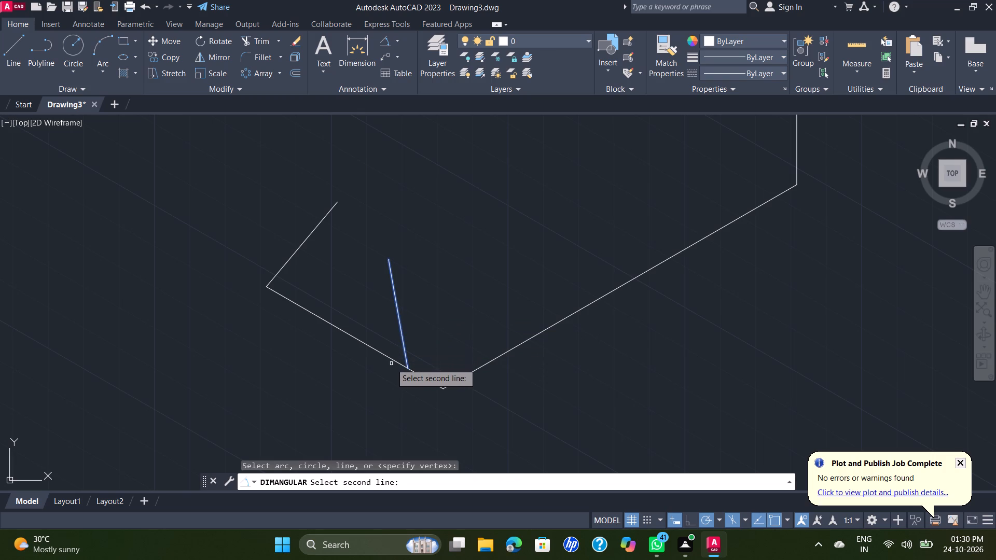
click(393, 360)
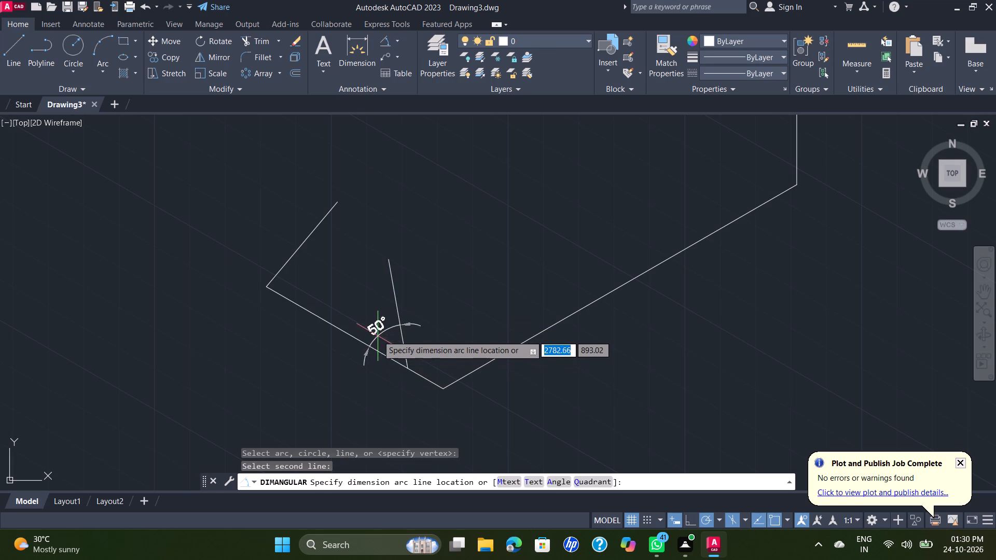
click(357, 312)
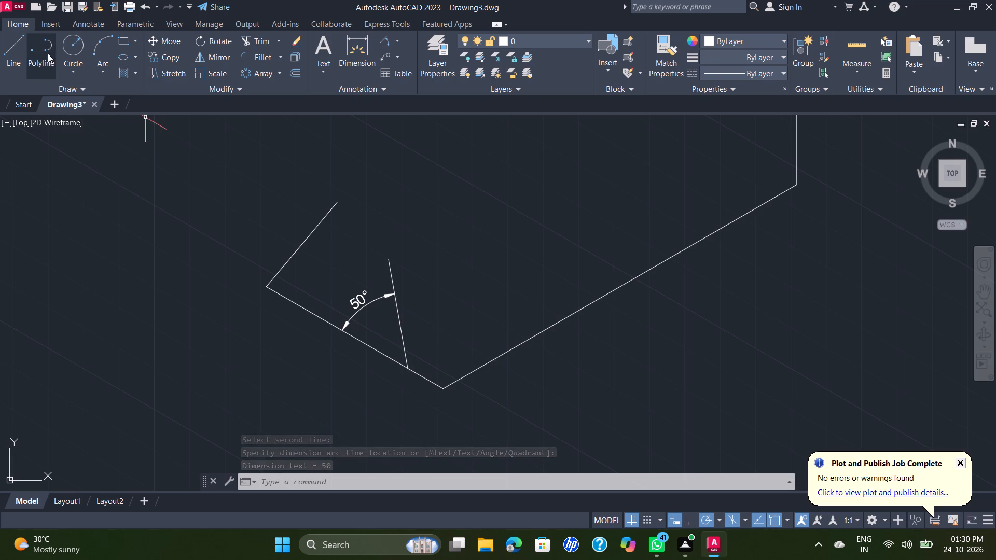
Draw a 20 mm vertical line up from the 40 mm line's midpoint and continue it with a segment about 28 mm long at 330°.
click(20, 47)
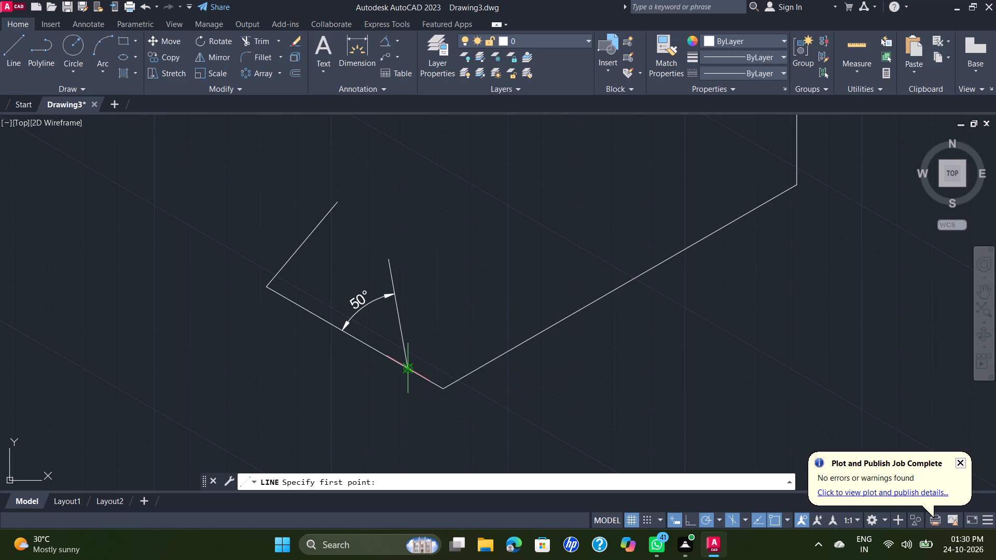
click(334, 329)
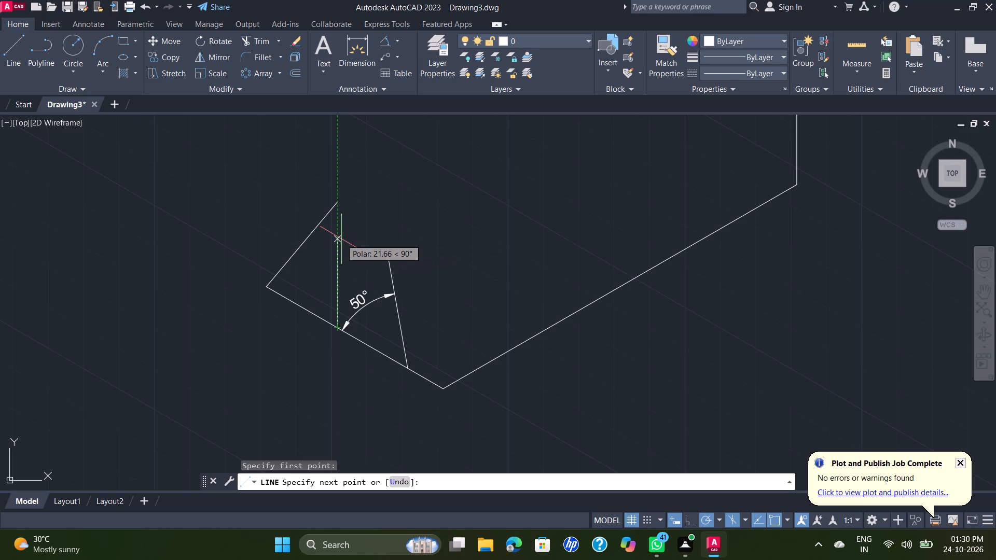
text(20)
key(Return)
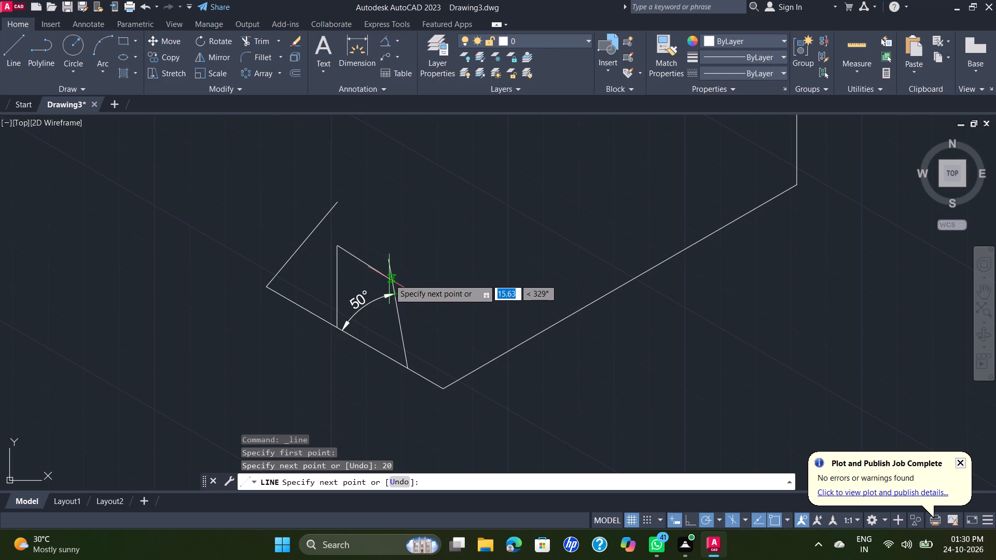
scroll(388, 278, up, 1)
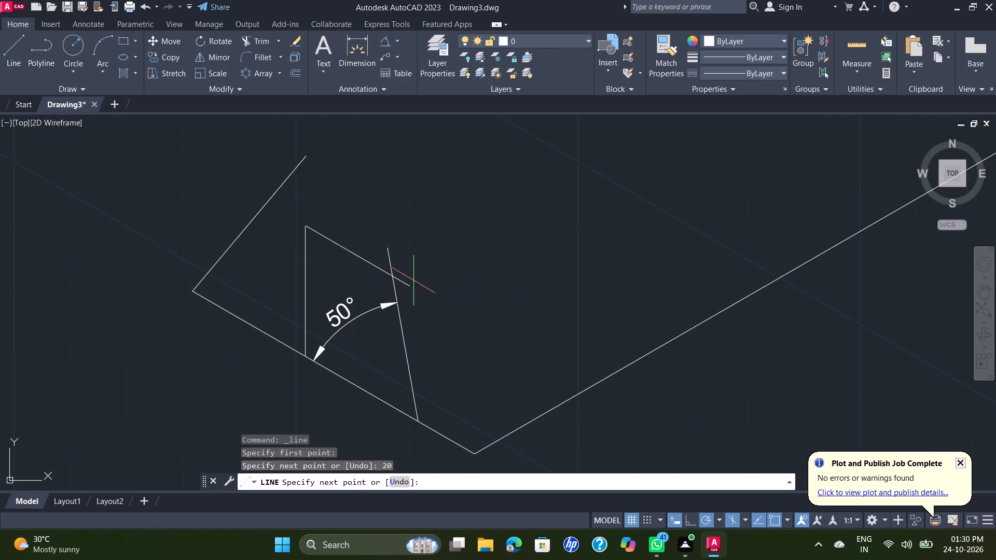
click(464, 314)
key(Escape)
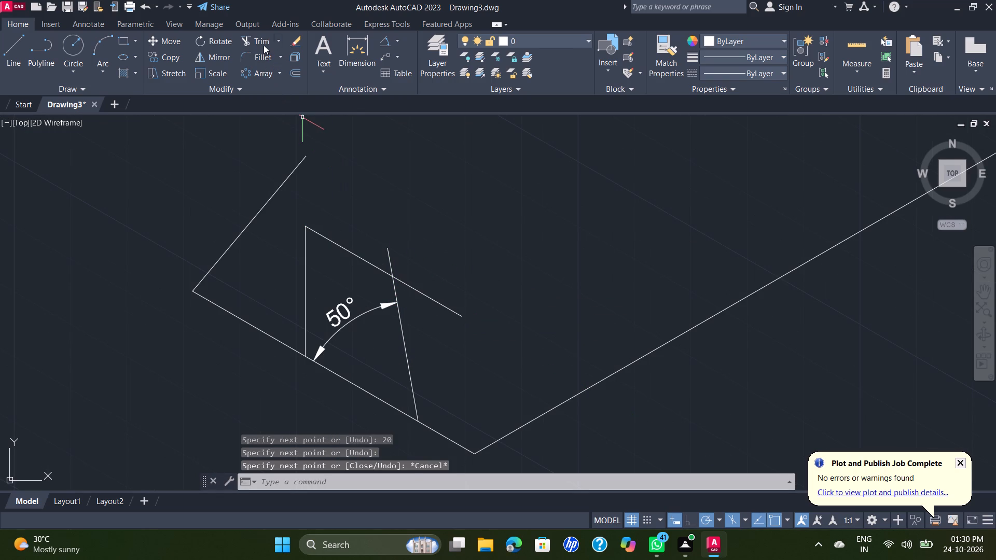
Trim the 330° segment and the steep slanted line where they extend past their intersection.
click(264, 45)
click(442, 303)
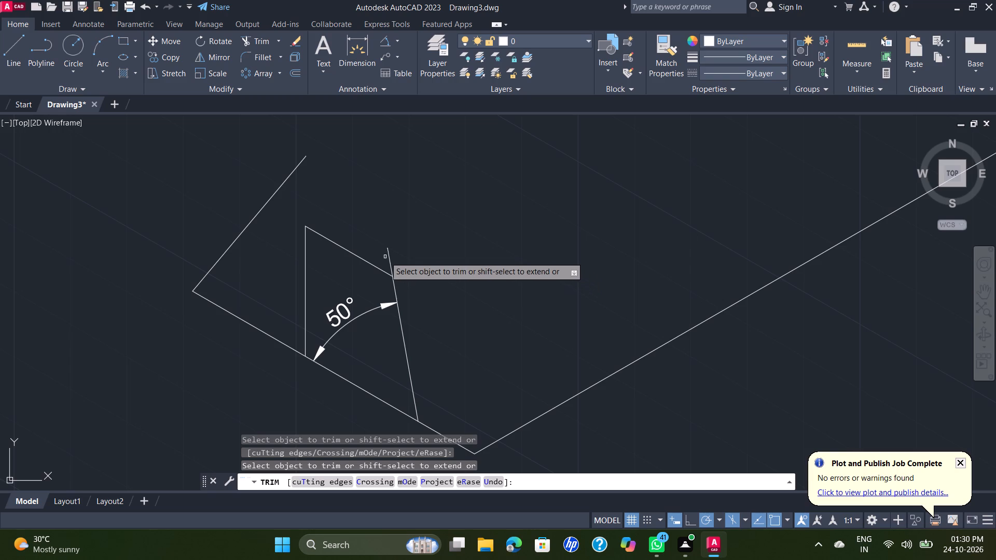
click(389, 258)
key(Escape)
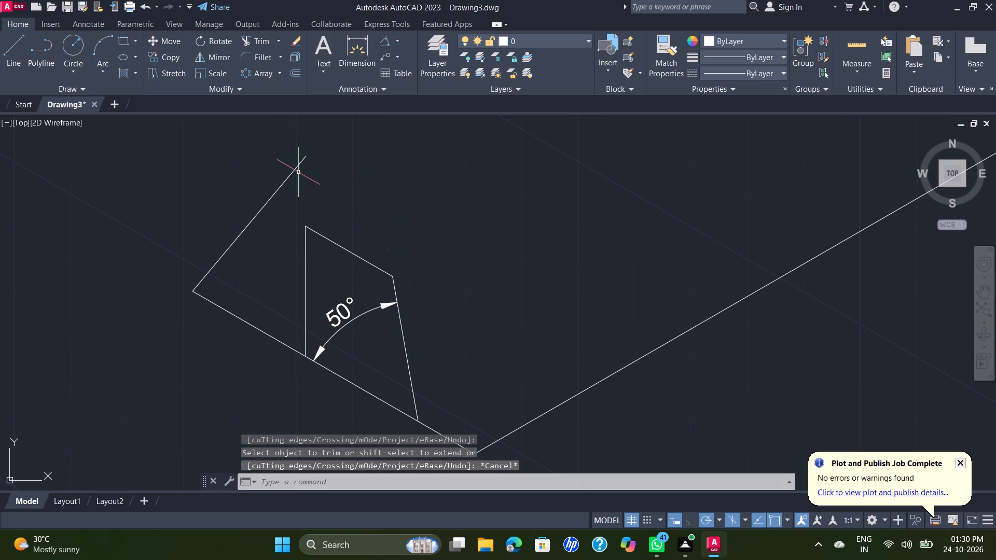
Delete the 27 mm line rising at 50° from the upper end of the 40 mm line.
click(289, 172)
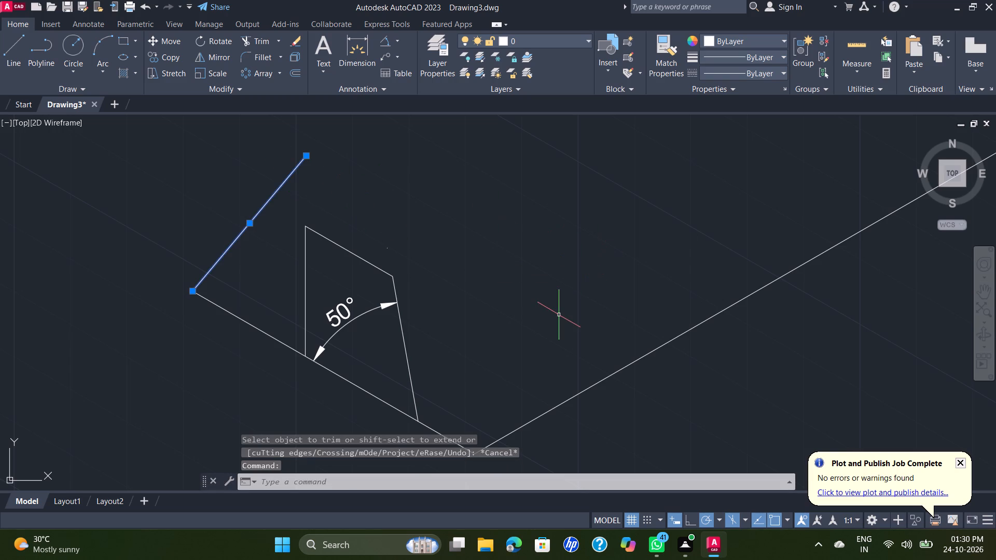
key(Delete)
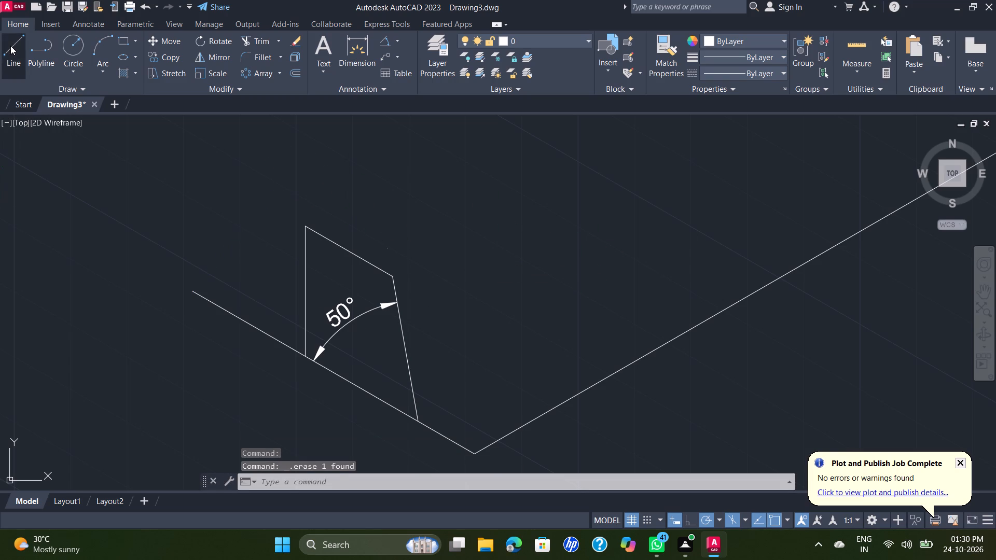
Draw a line from the upper end of the 40 mm line to the top of the 20 mm vertical line.
click(10, 47)
click(192, 289)
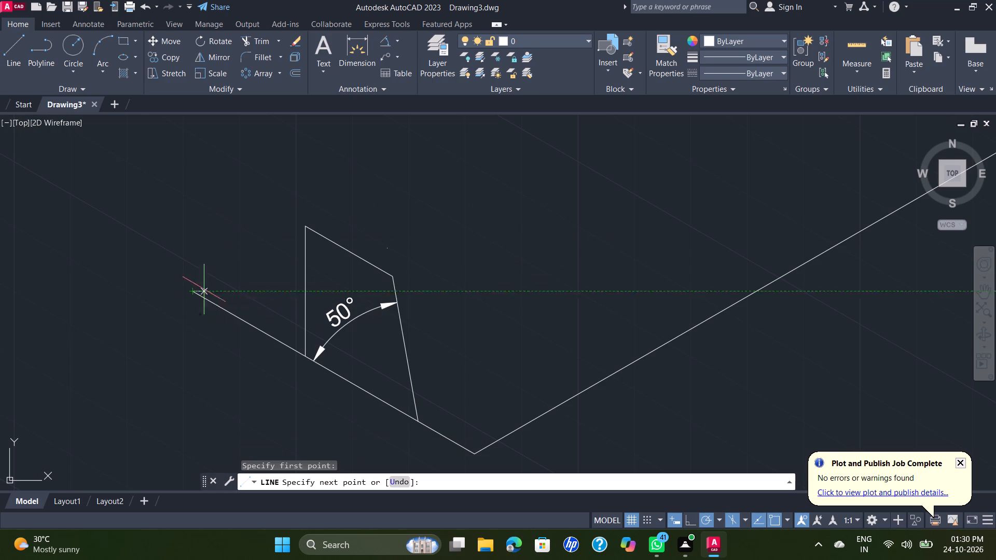
click(306, 228)
scroll(417, 204, down, 2)
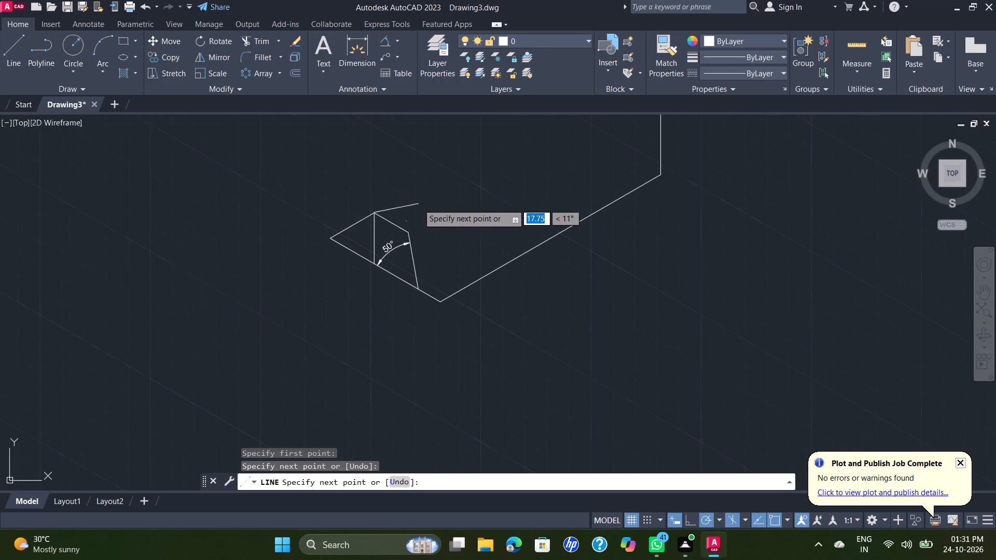
key(Escape)
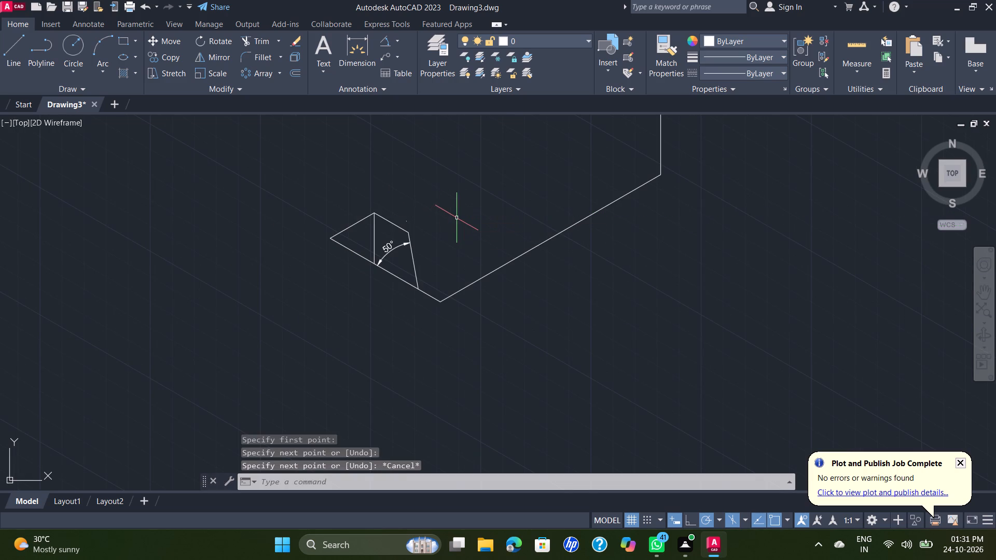
Delete the 20 mm vertical line inside the small outline.
click(375, 234)
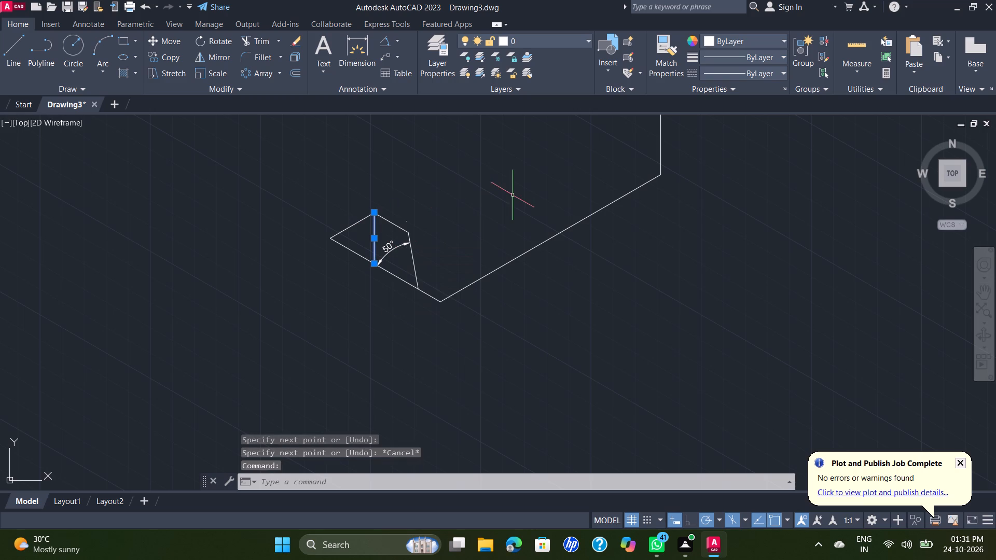
key(Delete)
Delete the 40 mm line at the base of the small outline.
scroll(492, 185, down, 1)
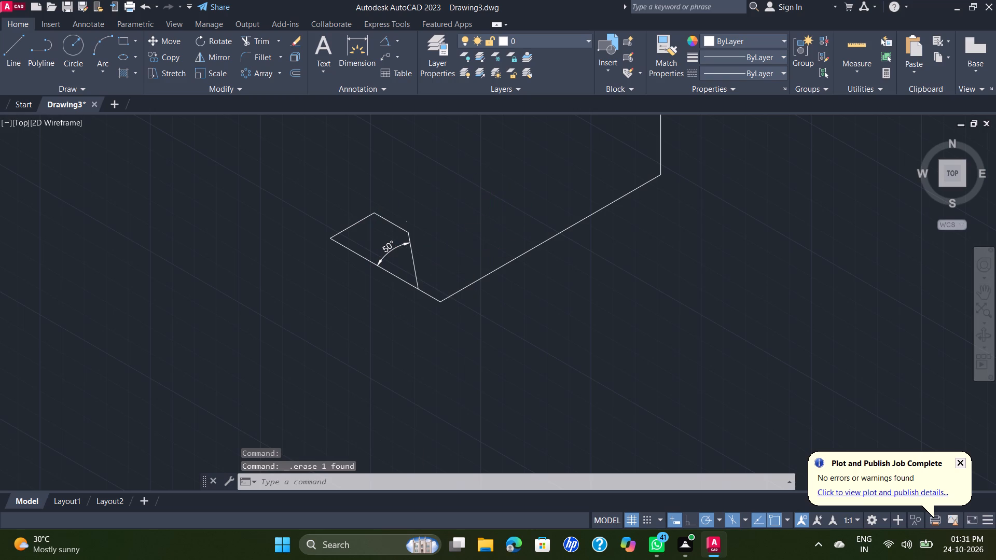
middle_drag(502, 188, 462, 255)
scroll(456, 263, up, 1)
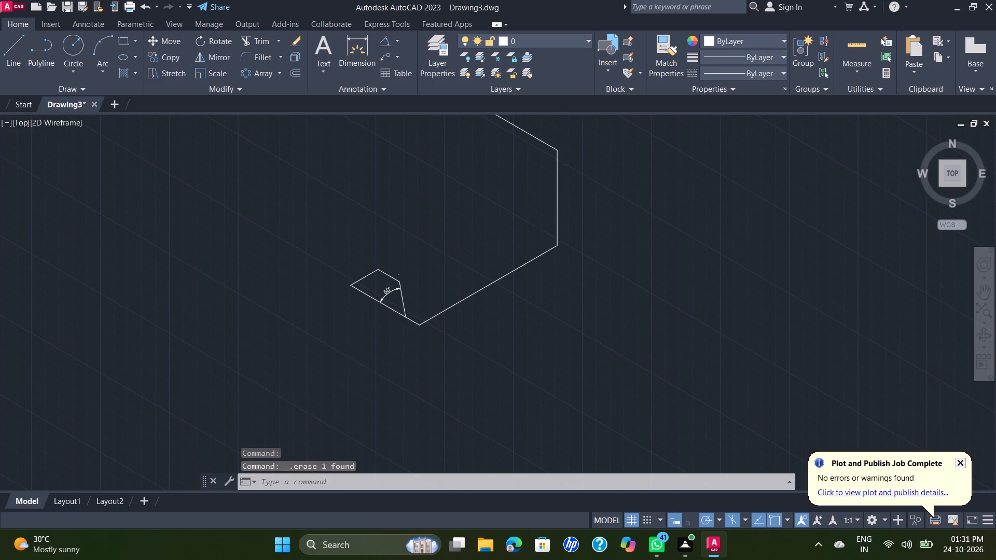
click(307, 307)
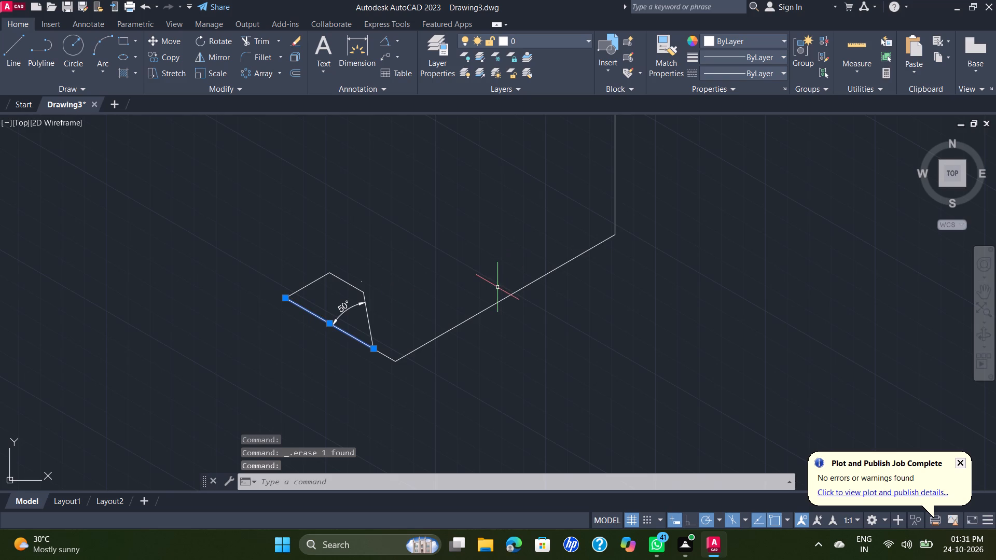
key(Delete)
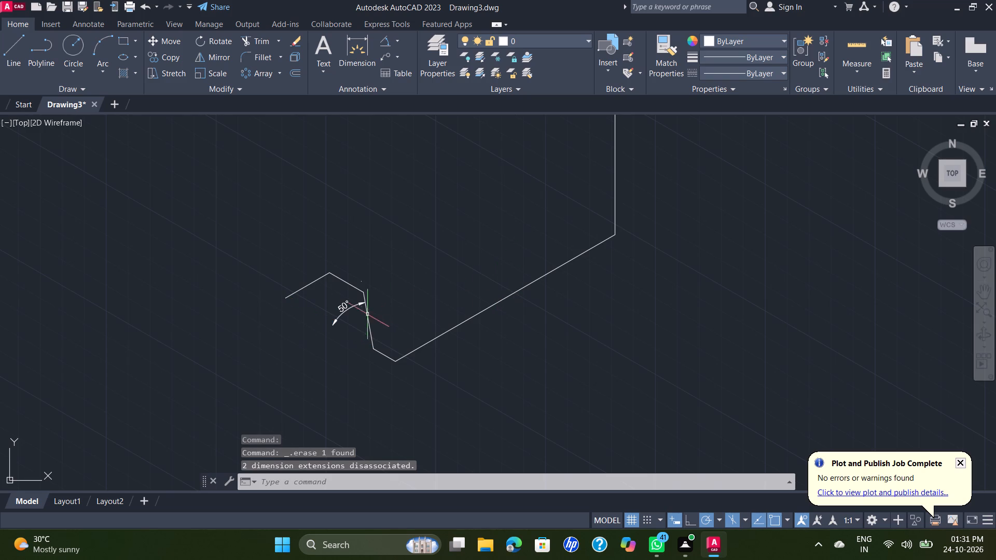
Delete the 50° angular dimension beside the slanted line.
click(341, 311)
key(Delete)
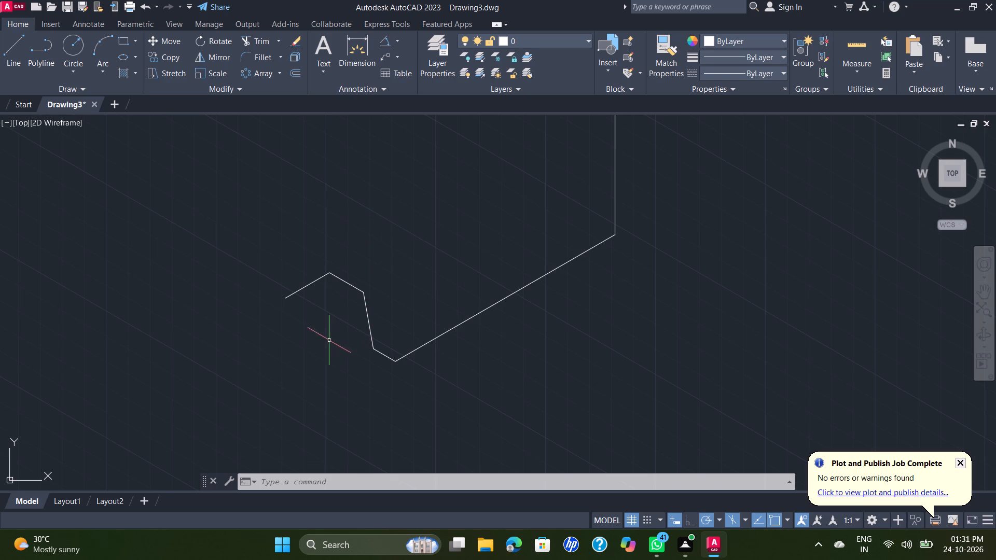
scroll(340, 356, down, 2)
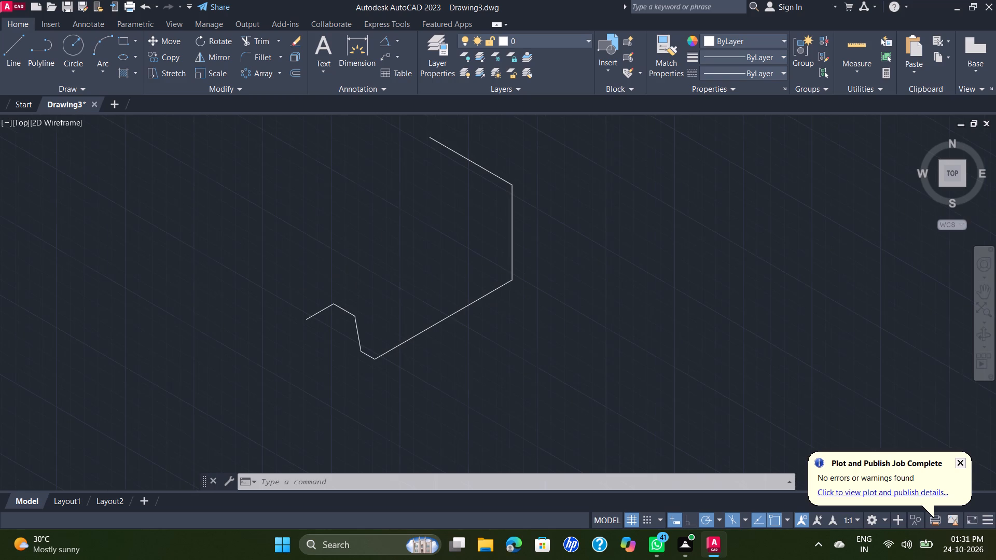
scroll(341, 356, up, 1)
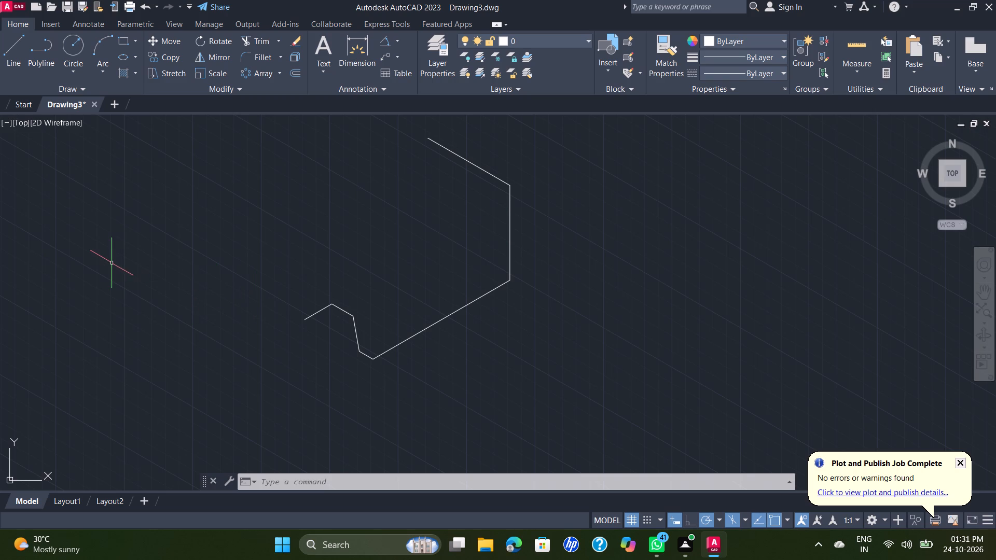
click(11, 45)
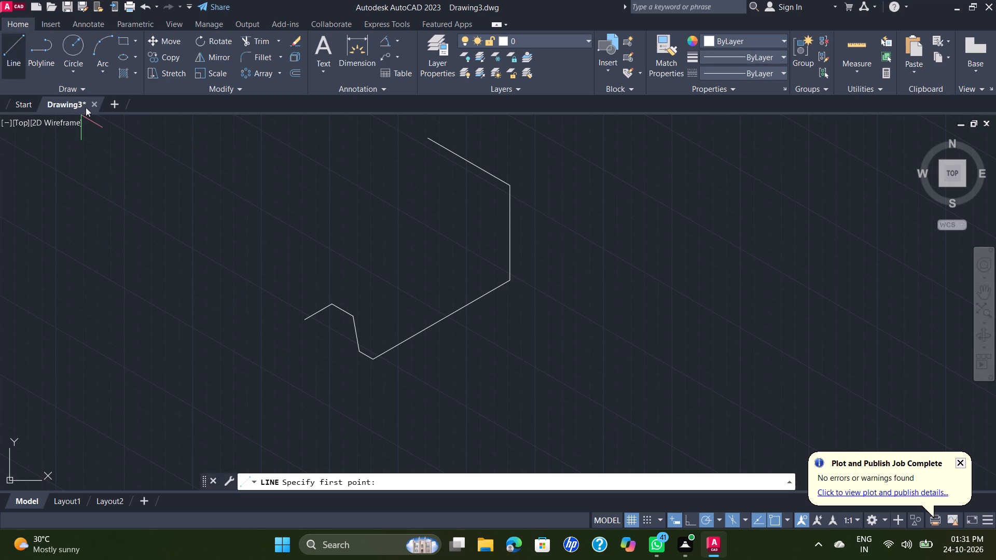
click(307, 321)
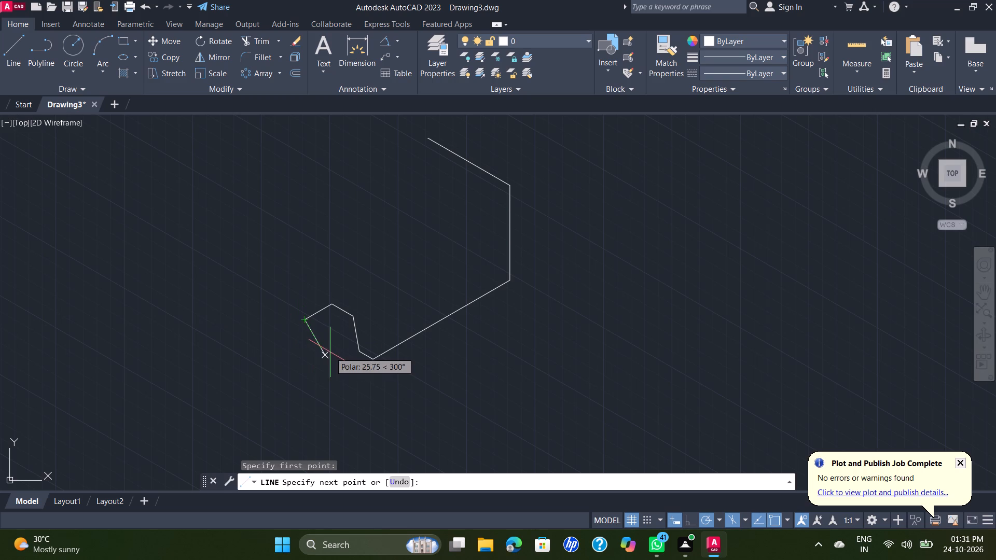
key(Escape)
From the lower end of the slanted line, draw connected lines 50 mm at 150°, 24 mm straight up, and 6 mm at 330°.
key(space)
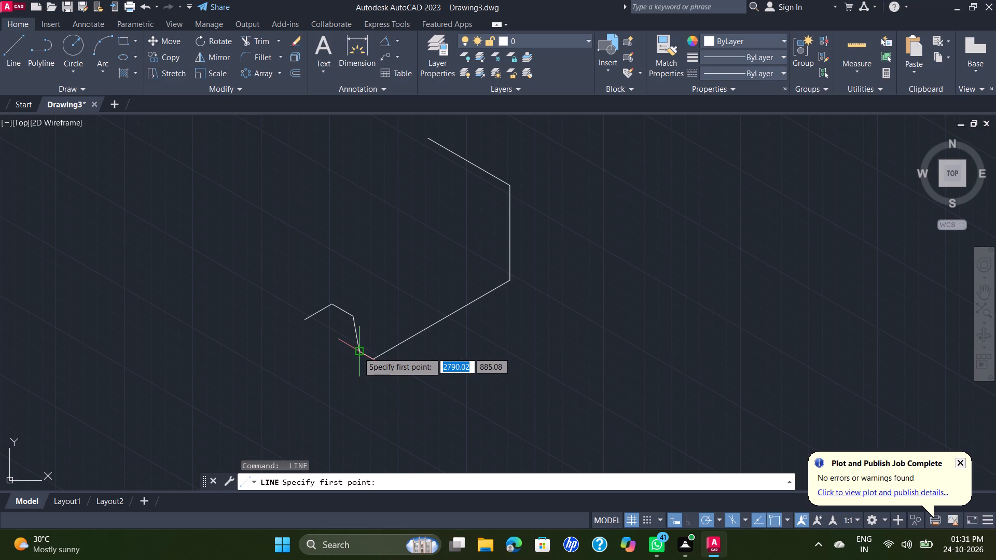
click(356, 352)
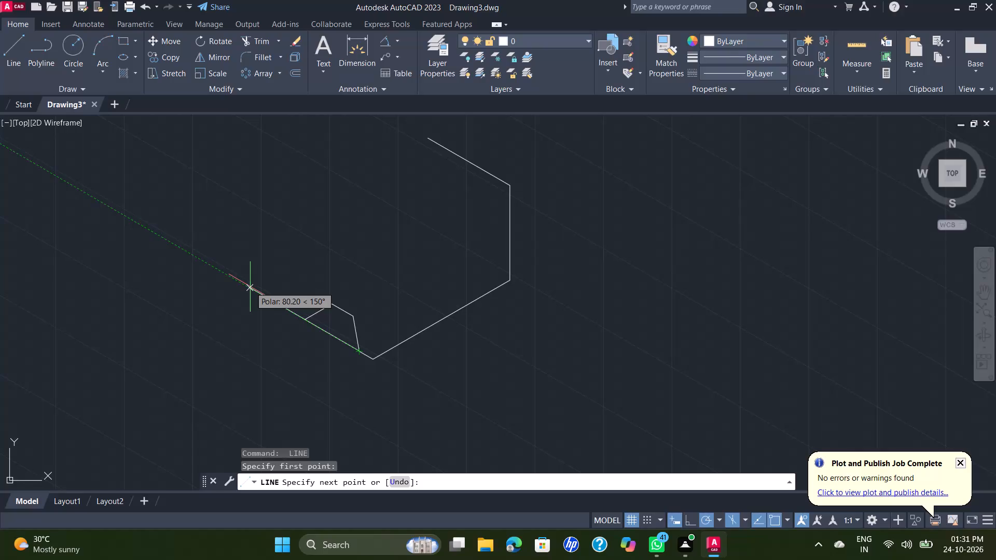
text(50)
key(Return)
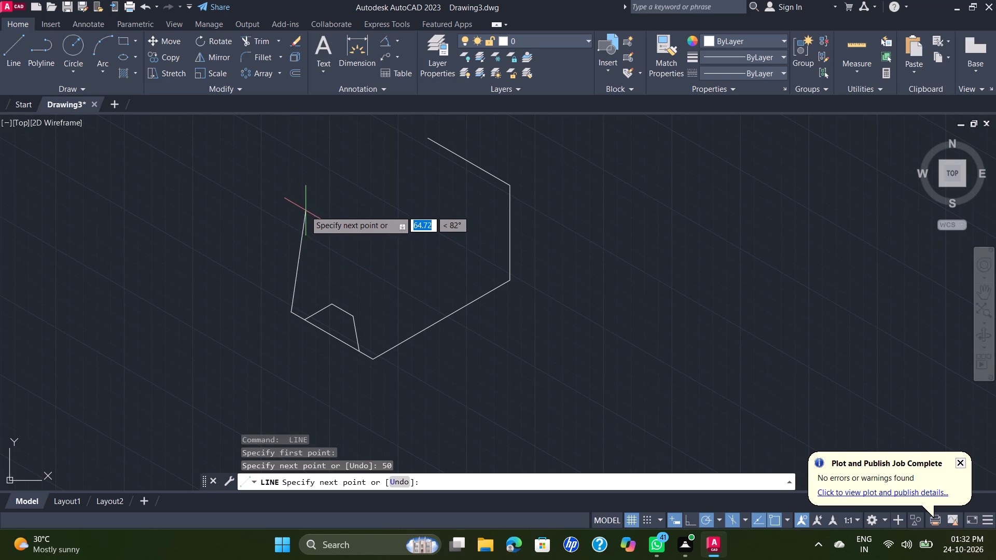
text(24)
key(Return)
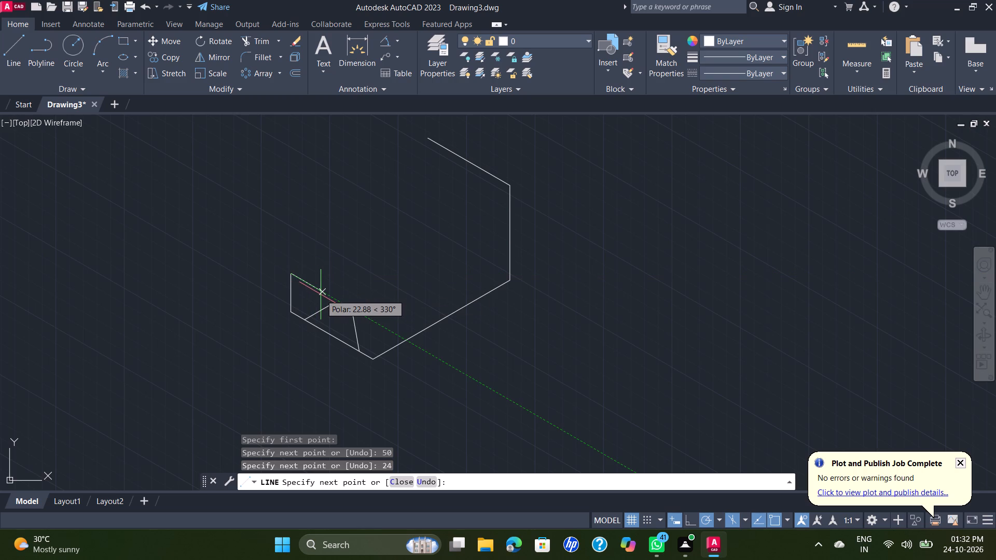
key(6)
key(Return)
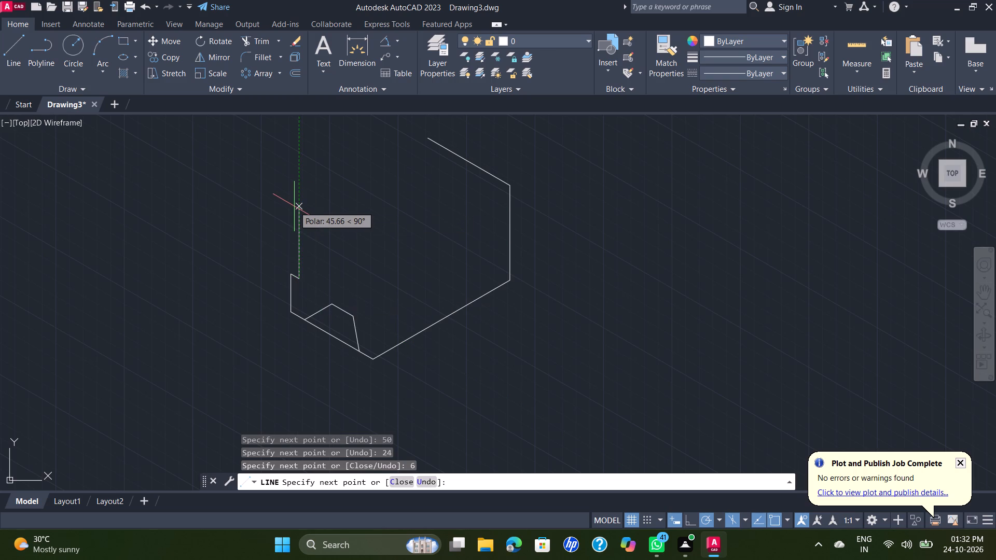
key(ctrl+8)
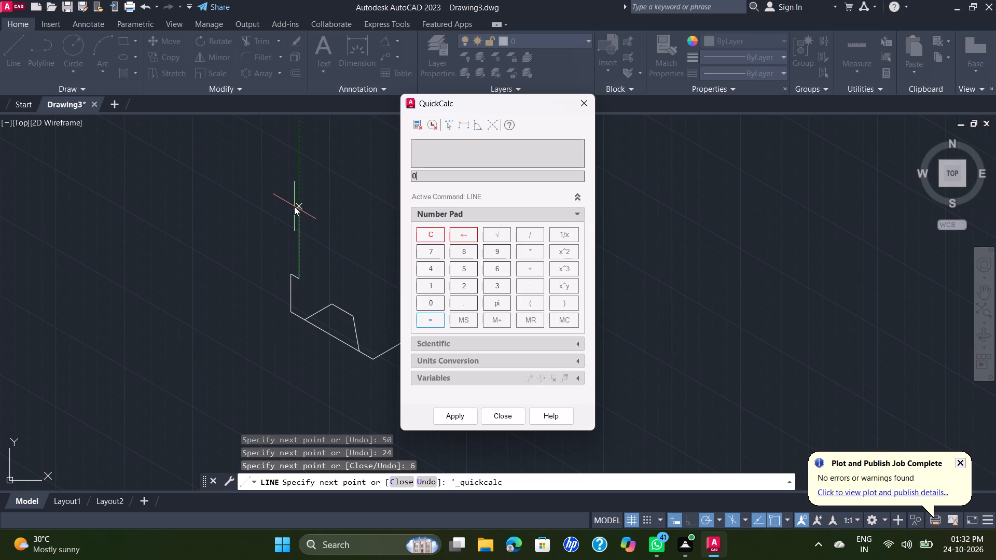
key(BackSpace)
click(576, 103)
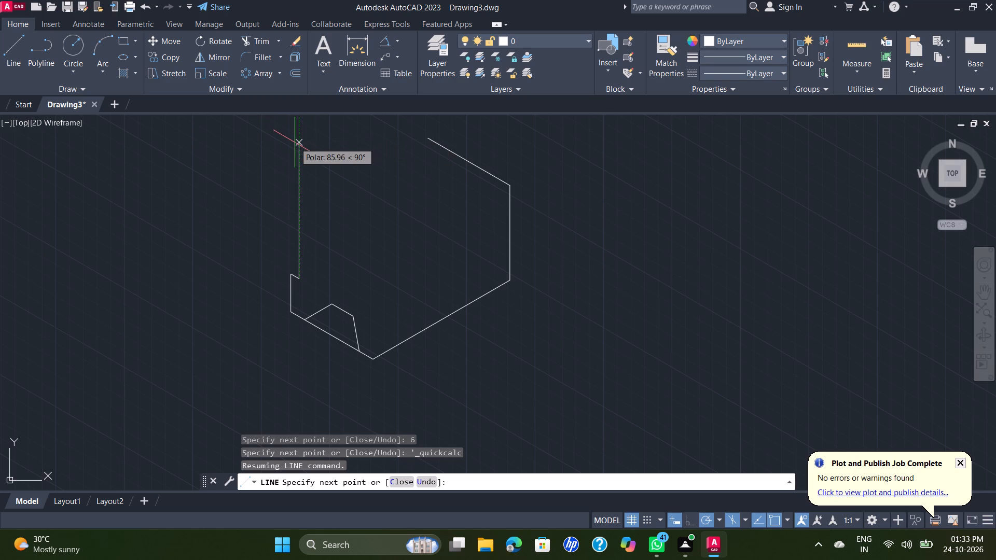
Continue the outline 12 mm up, 6 mm at 150° and 24 mm up, ending at the profile's open upper endpoint.
text(12)
key(Return)
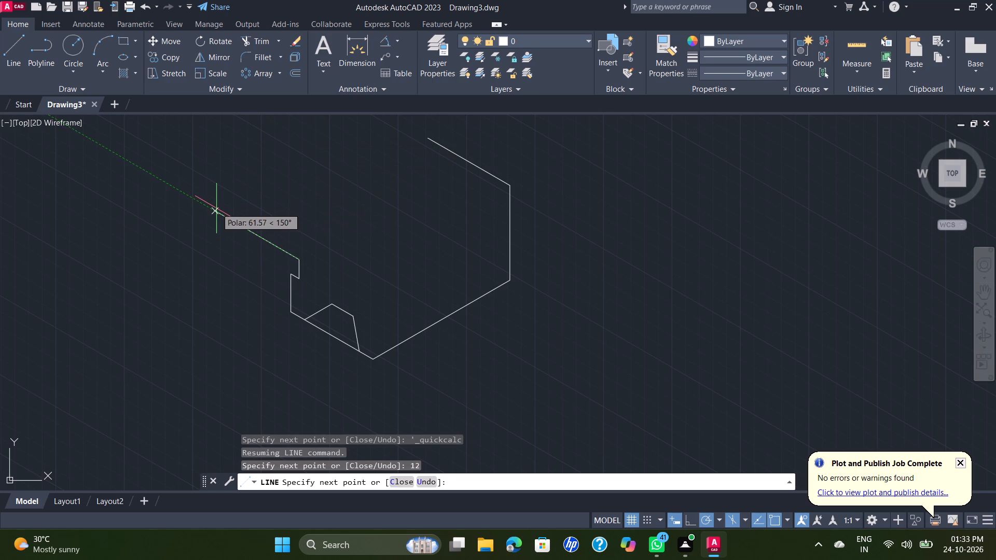
key(6)
key(Return)
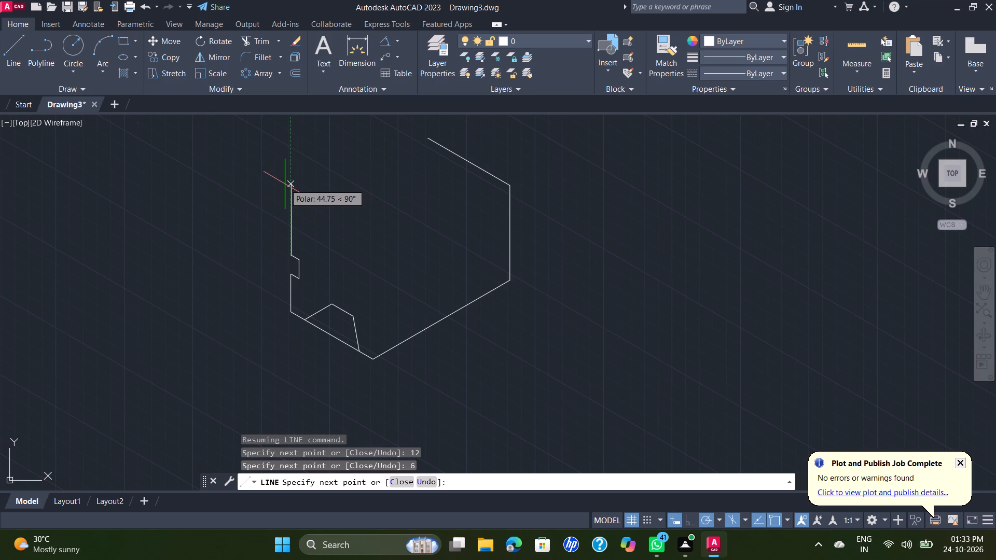
text(24)
key(Return)
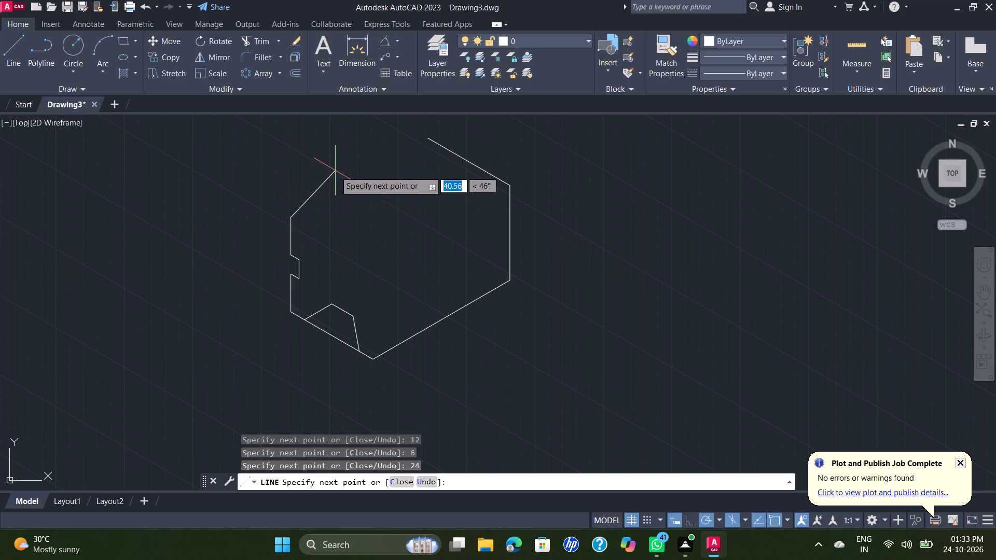
click(430, 137)
key(Escape)
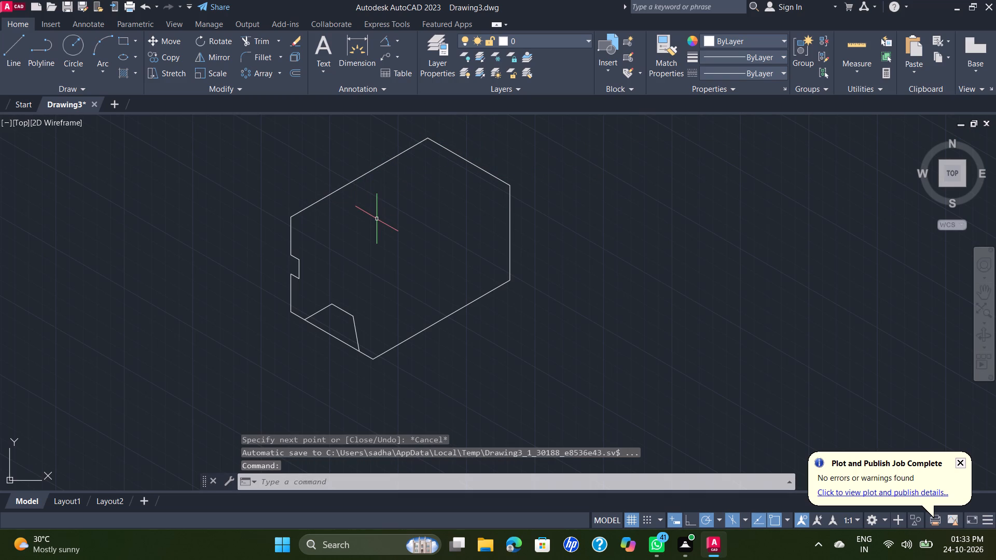
From the top of the upper 24 mm line, draw a 10 mm line at 330° and a line about 120 mm long at 30°.
key(space)
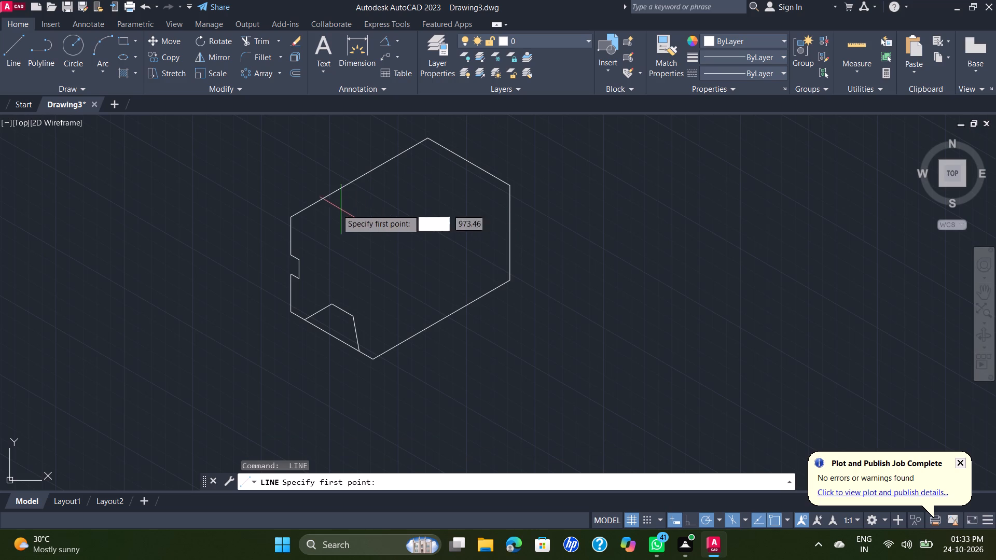
click(292, 219)
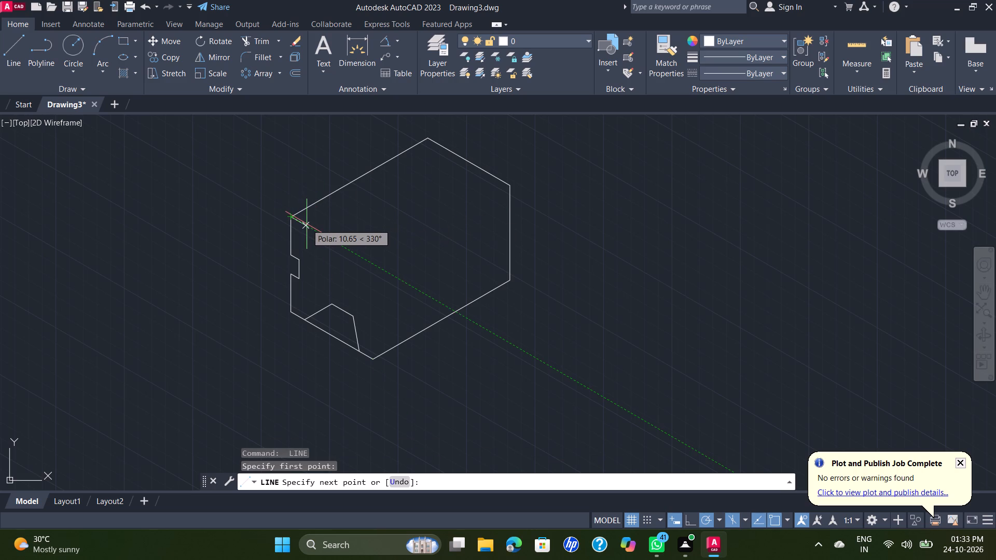
text(10)
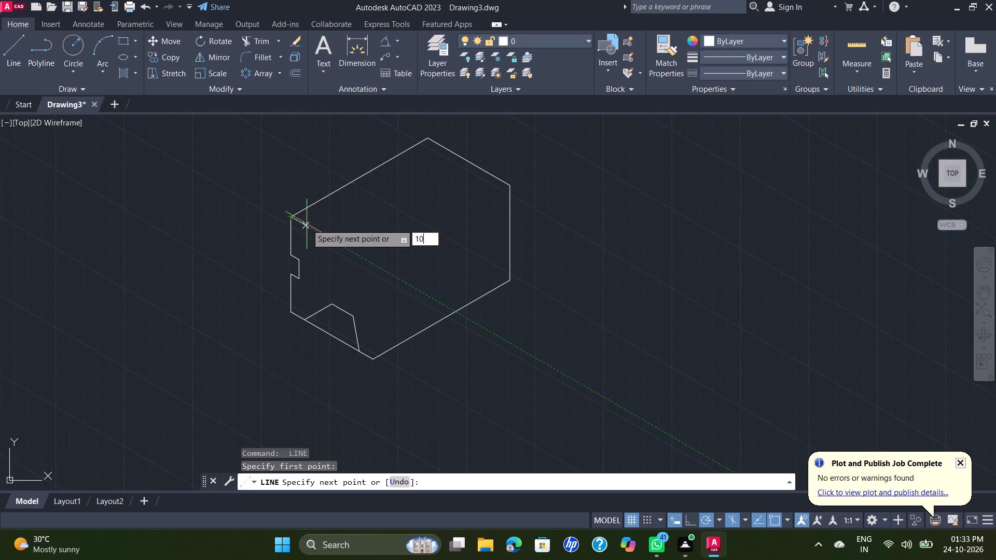
key(Return)
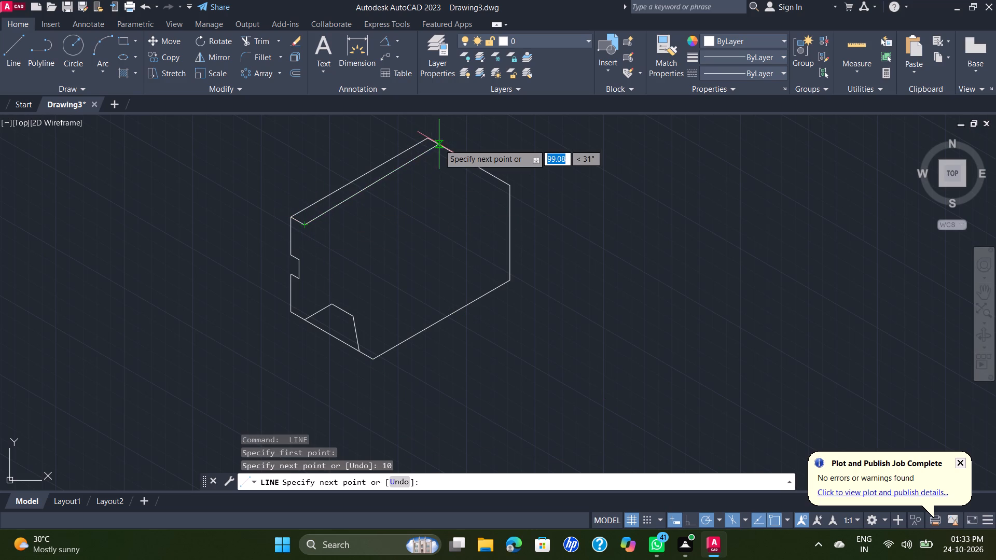
click(469, 132)
key(Escape)
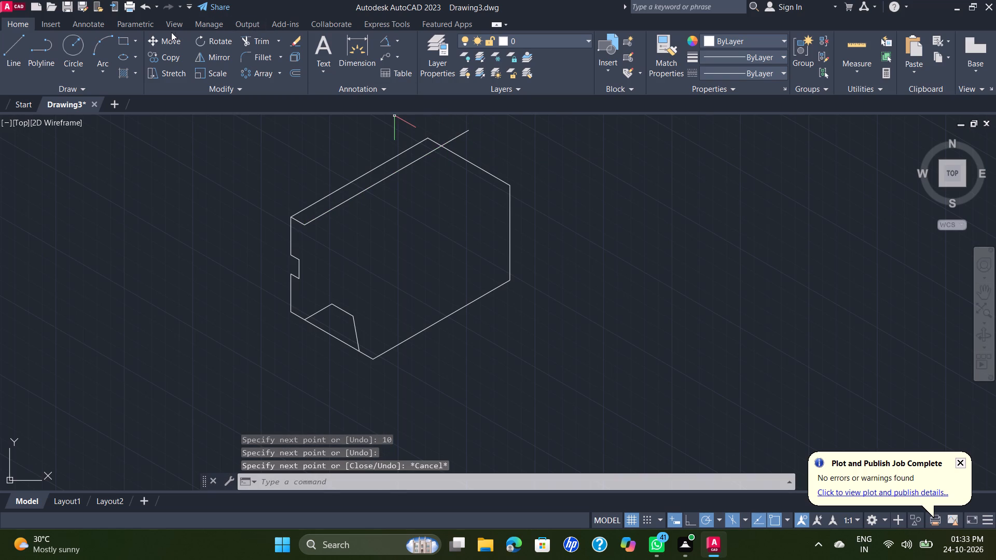
Trim the end of the 30° line that projects beyond the profile's upper sloping edge.
click(251, 44)
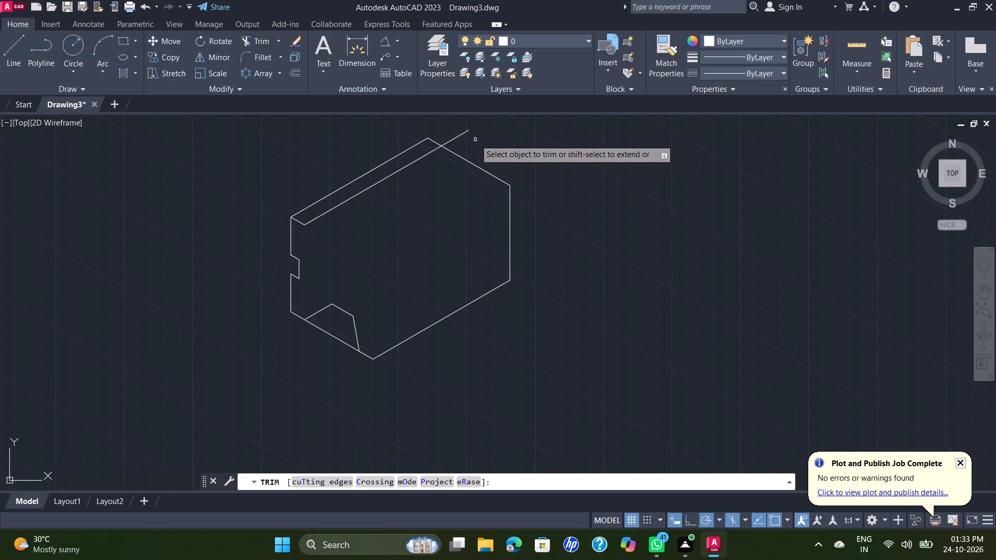
click(460, 133)
key(Escape)
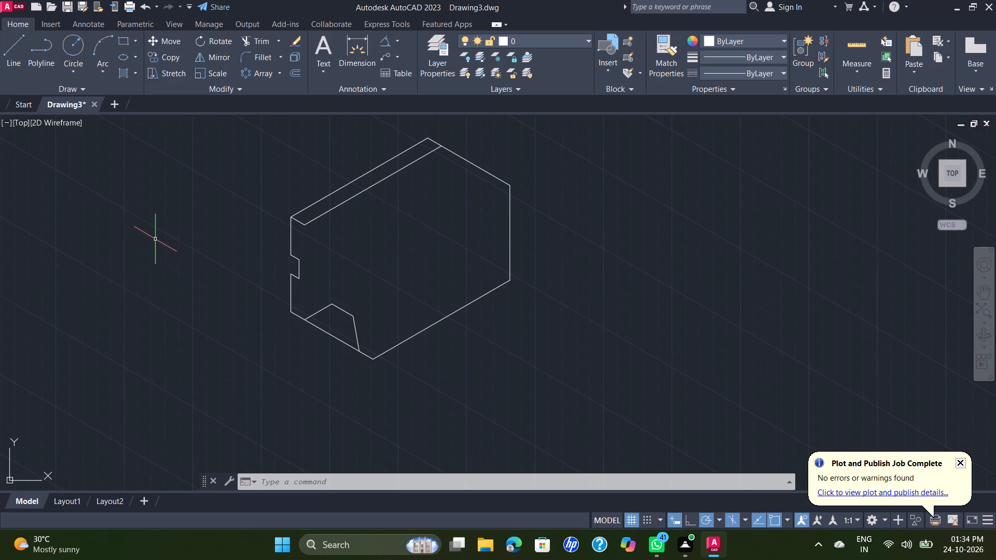
From the tall vertical edge's top, draw lines 100 mm at 210°, 10 mm at 150°, and back parallel to the first, past the top sloping edge.
click(12, 52)
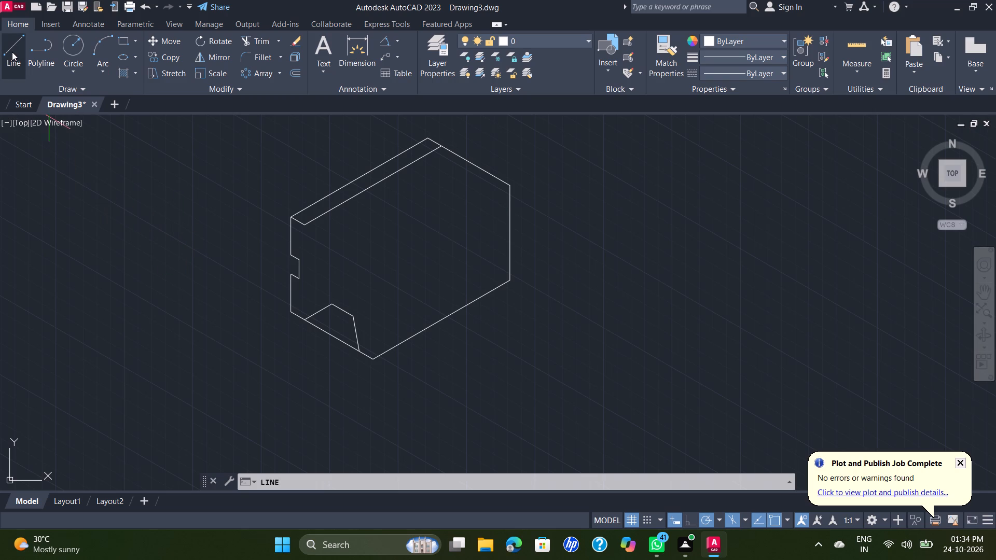
click(507, 185)
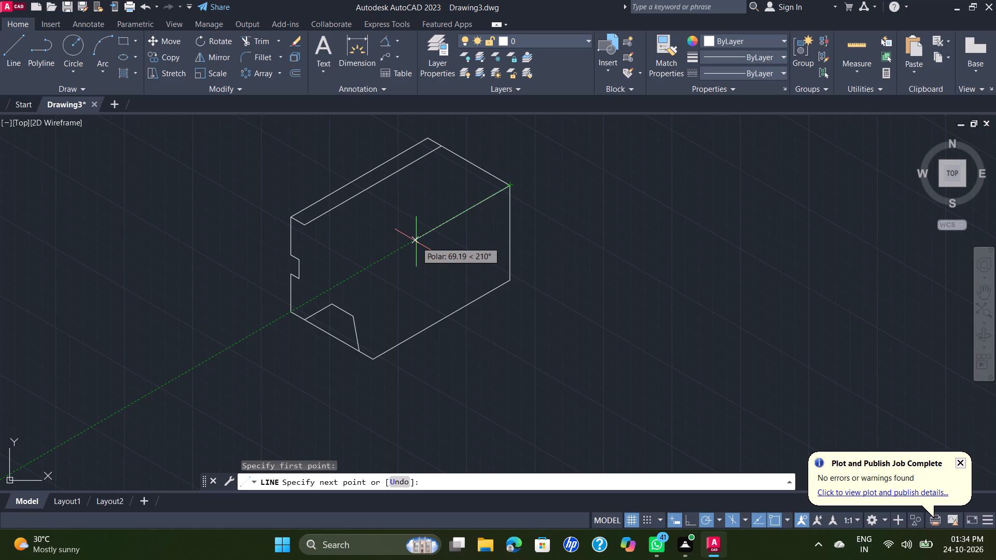
text(100)
key(Return)
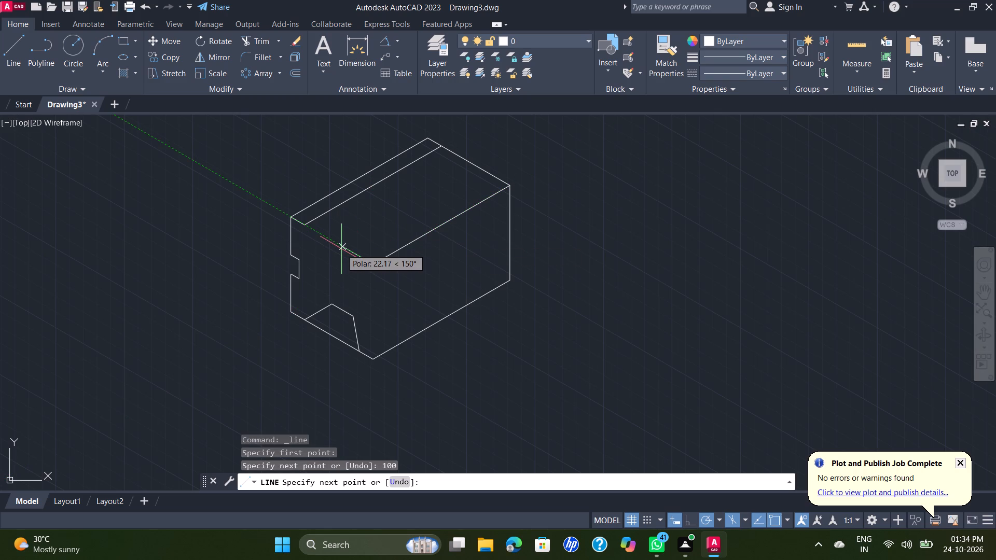
text(10)
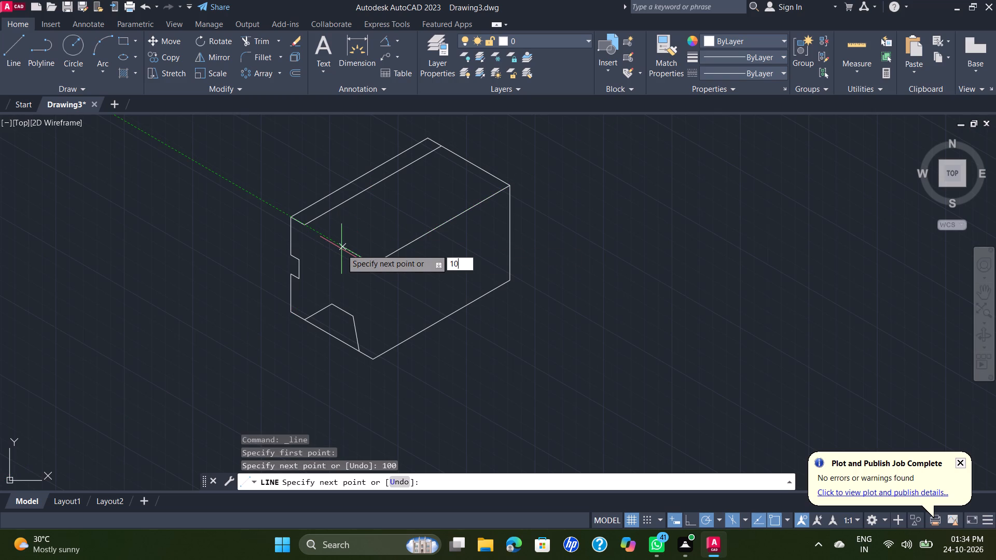
key(Return)
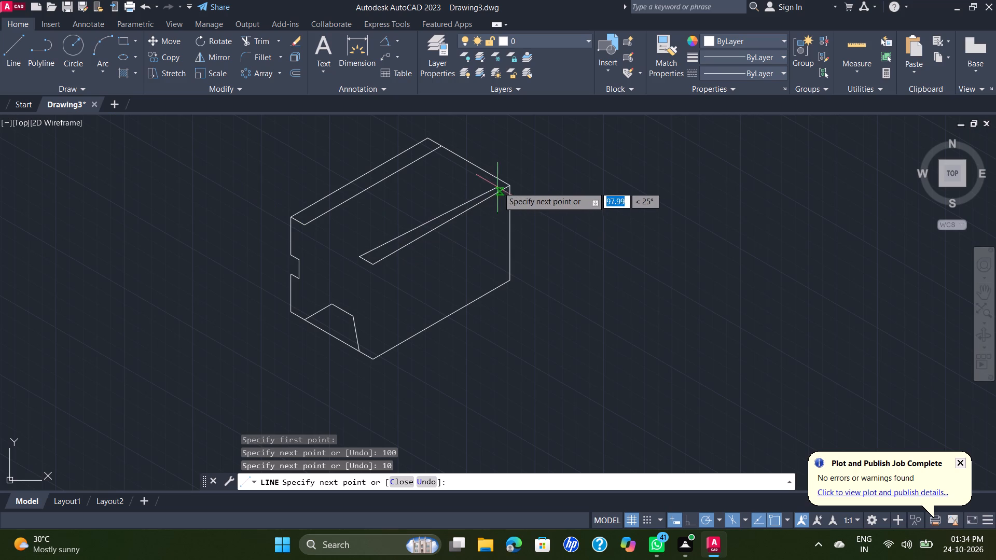
click(511, 169)
key(Escape)
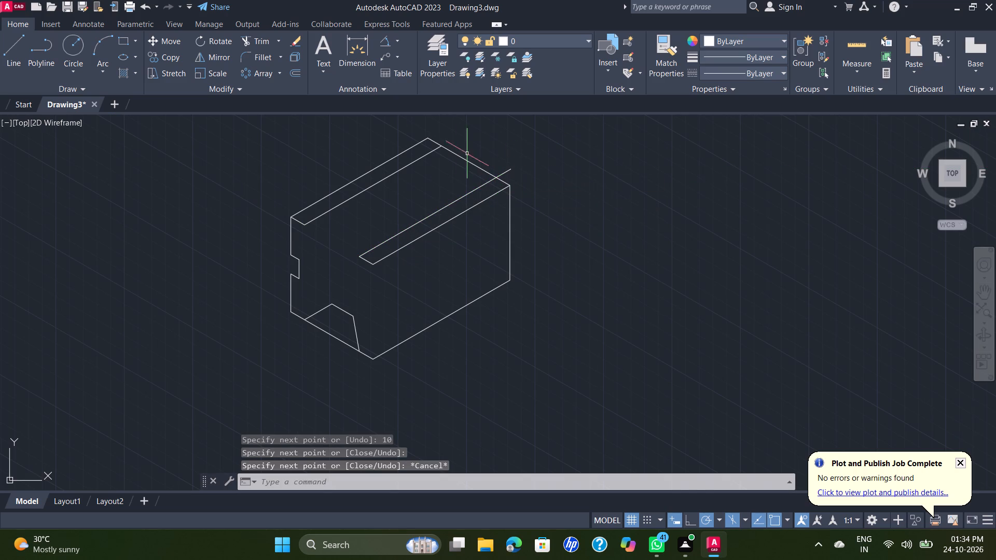
Trim the overhang of the new parallel line beyond the top sloping edge.
click(254, 39)
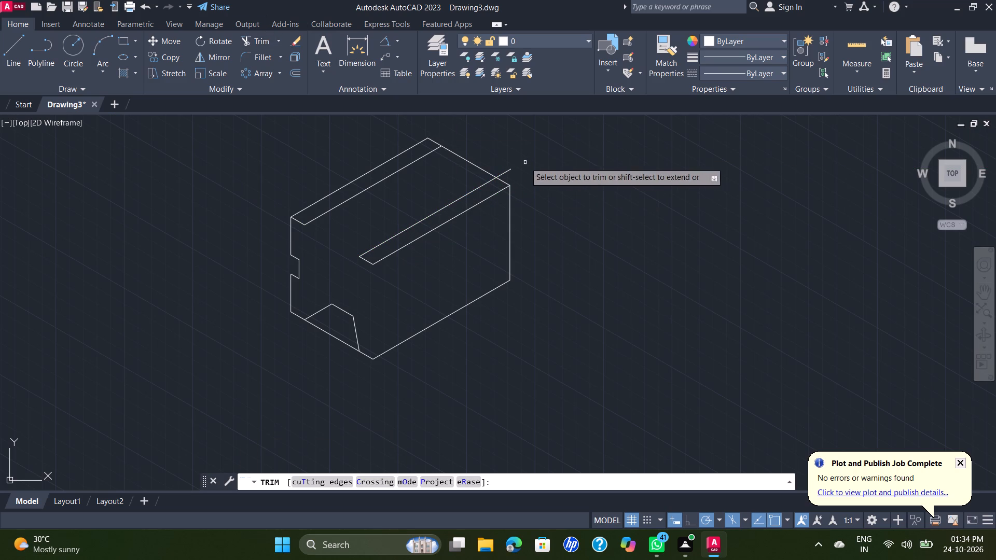
click(509, 171)
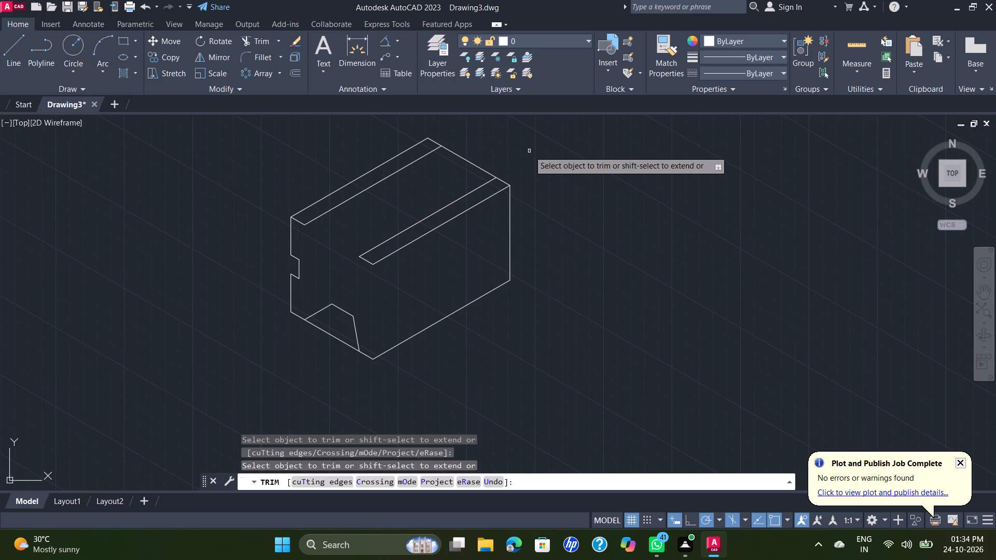
key(Escape)
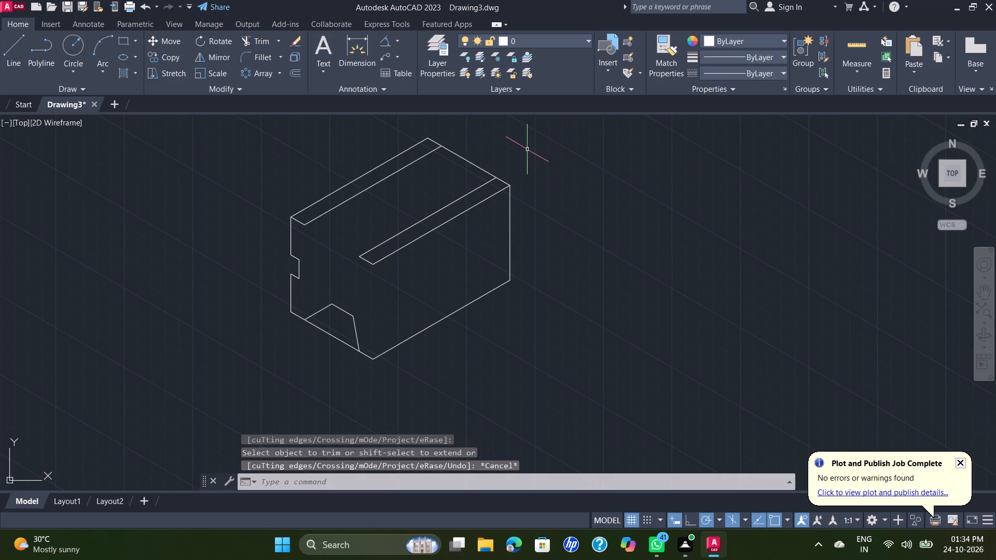
From the right top strip's front corner, draw 24 mm down, 6 mm at 150°, 12 mm down, 6 mm at 330°, and down to the bottom corner.
click(7, 59)
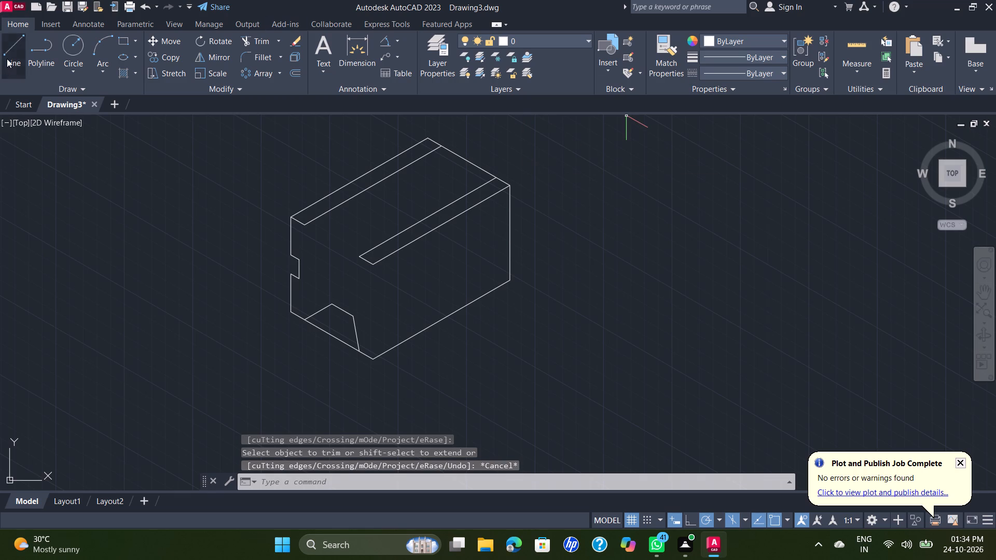
click(377, 262)
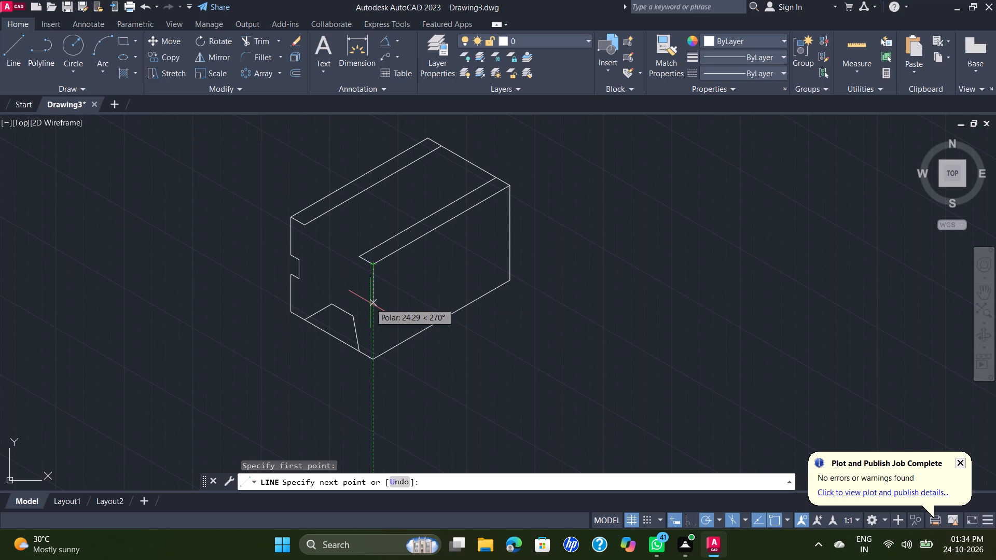
text(24)
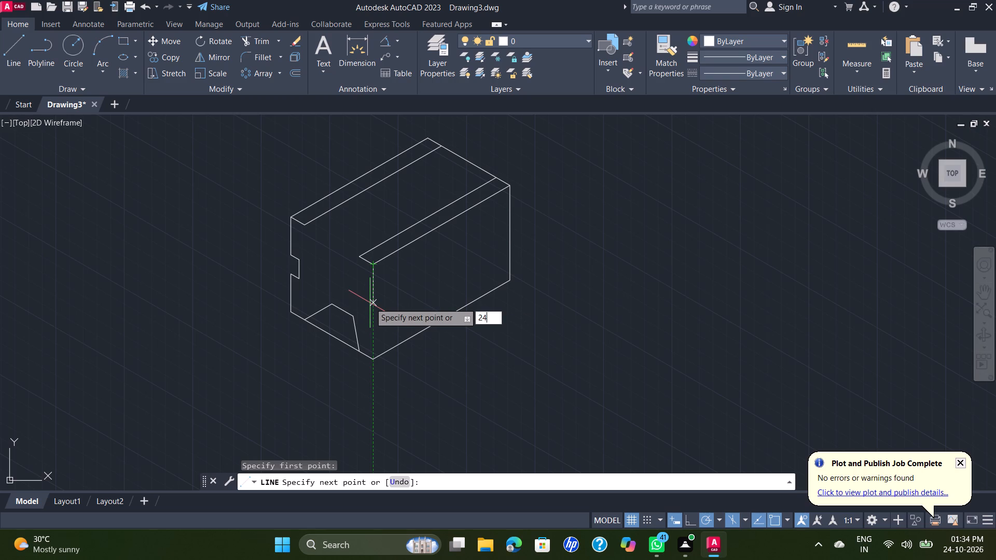
key(Return)
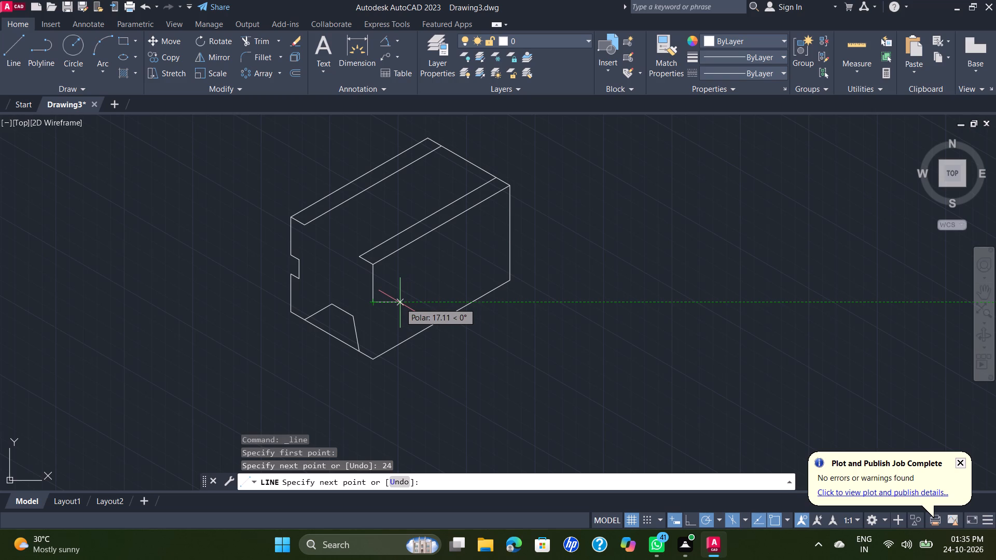
key(ctrl+z)
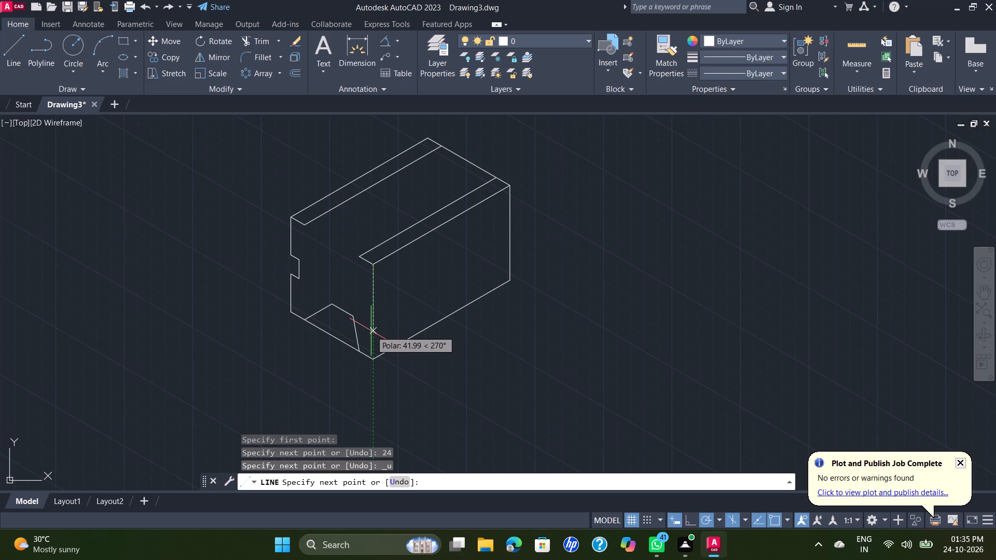
text(24)
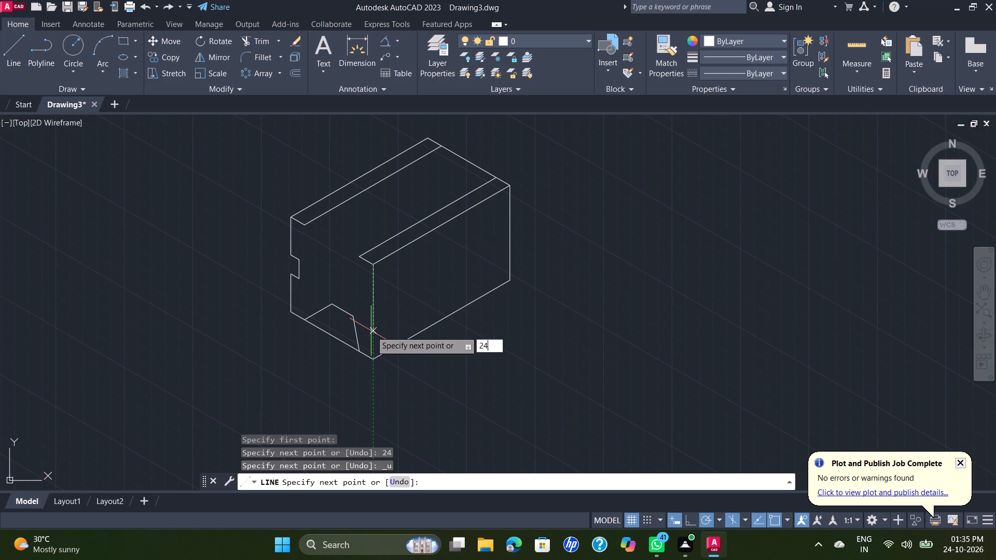
key(Return)
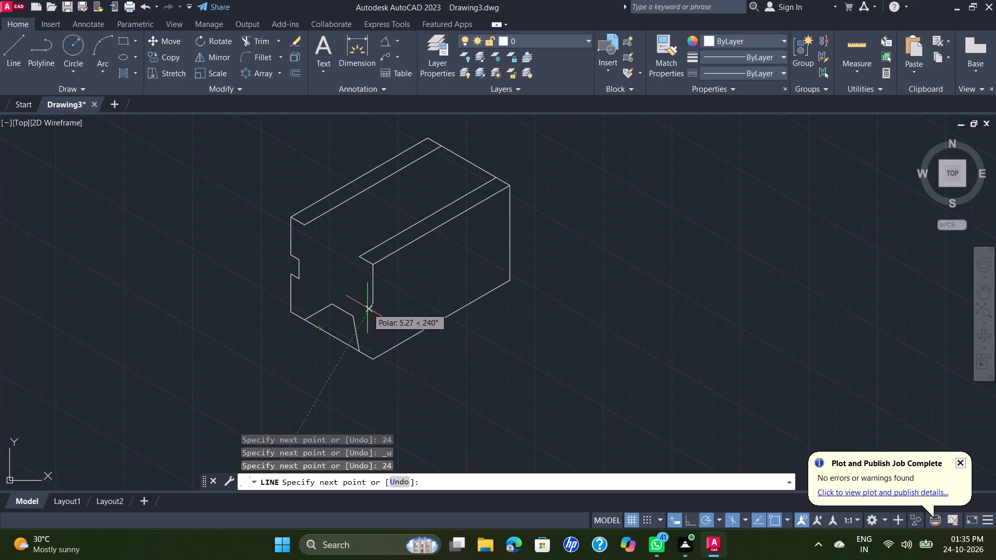
key(6)
key(Return)
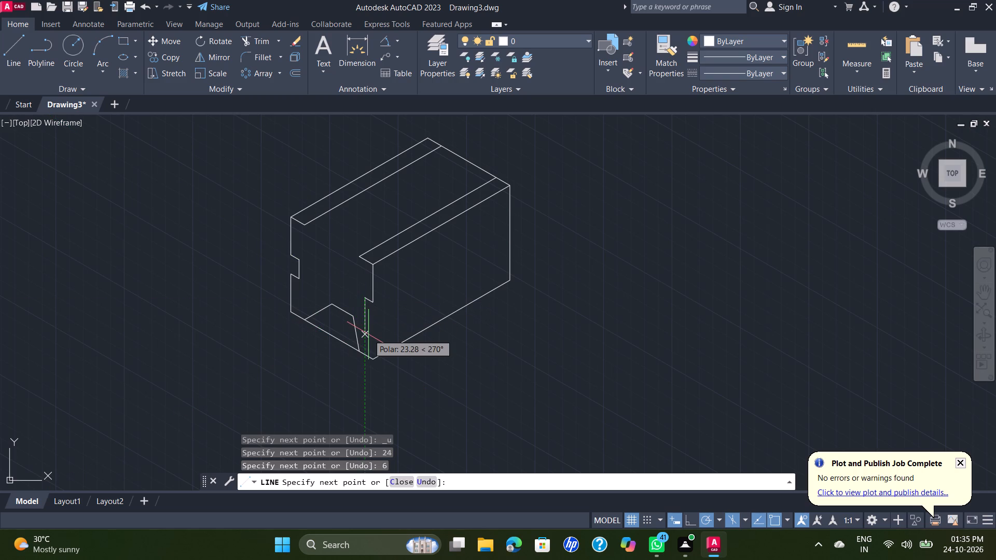
text(12)
key(Return)
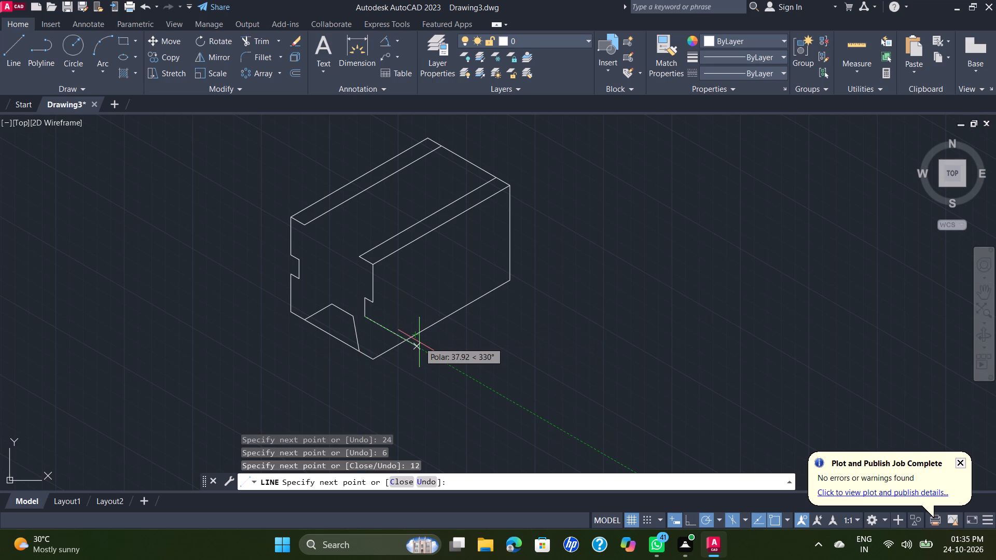
key(6)
key(Return)
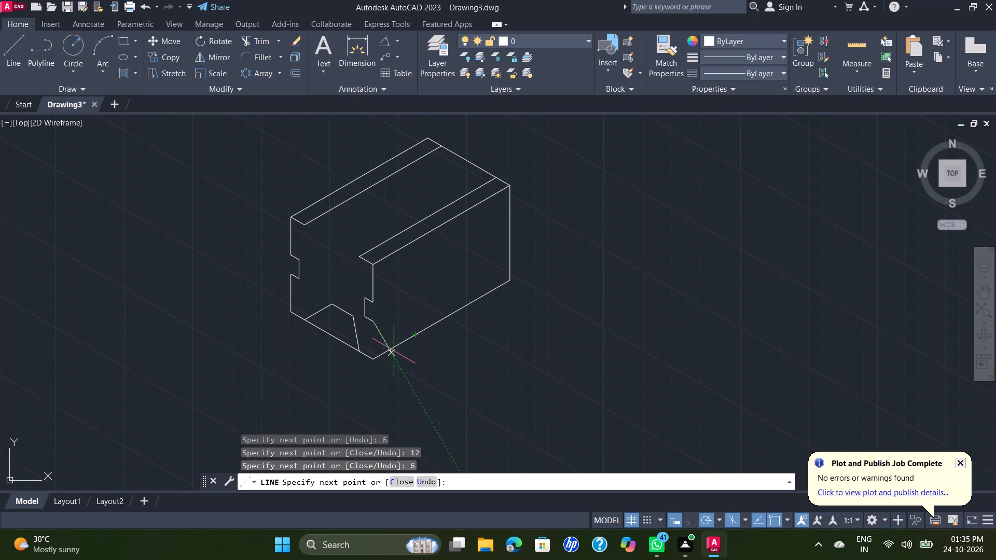
click(374, 361)
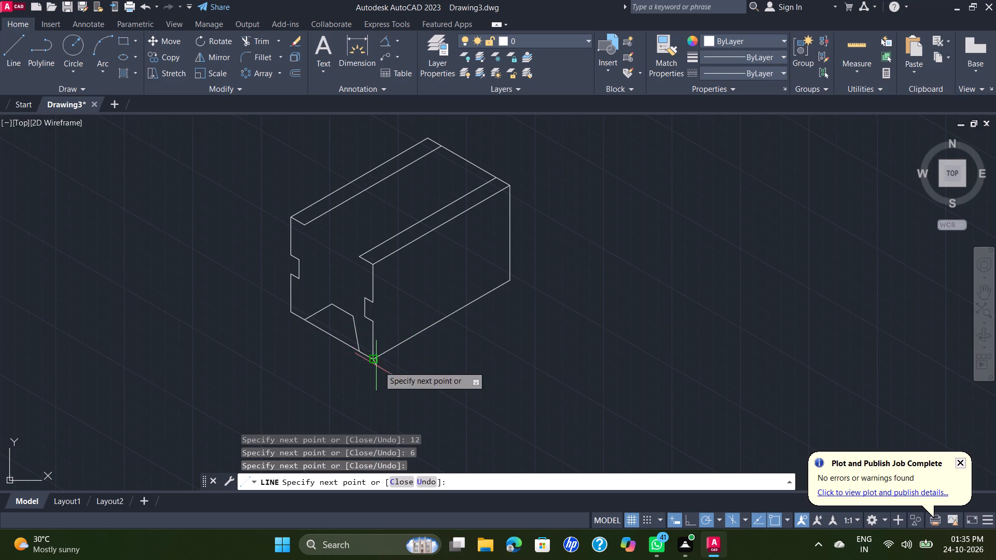
key(Escape)
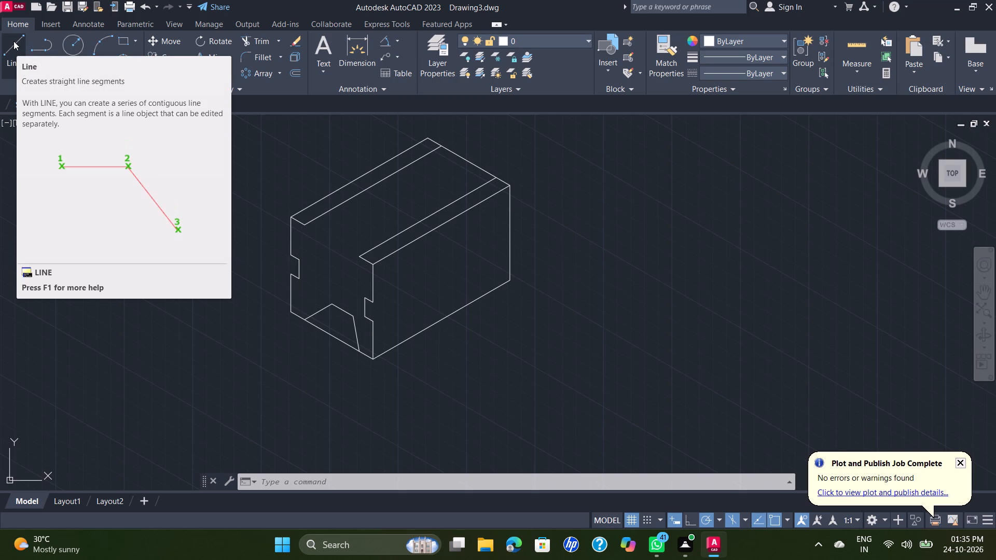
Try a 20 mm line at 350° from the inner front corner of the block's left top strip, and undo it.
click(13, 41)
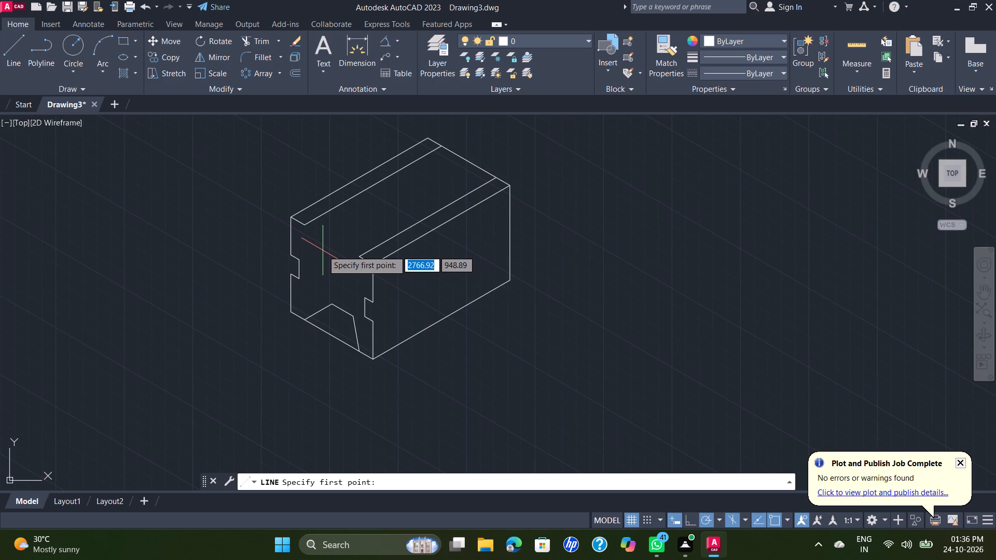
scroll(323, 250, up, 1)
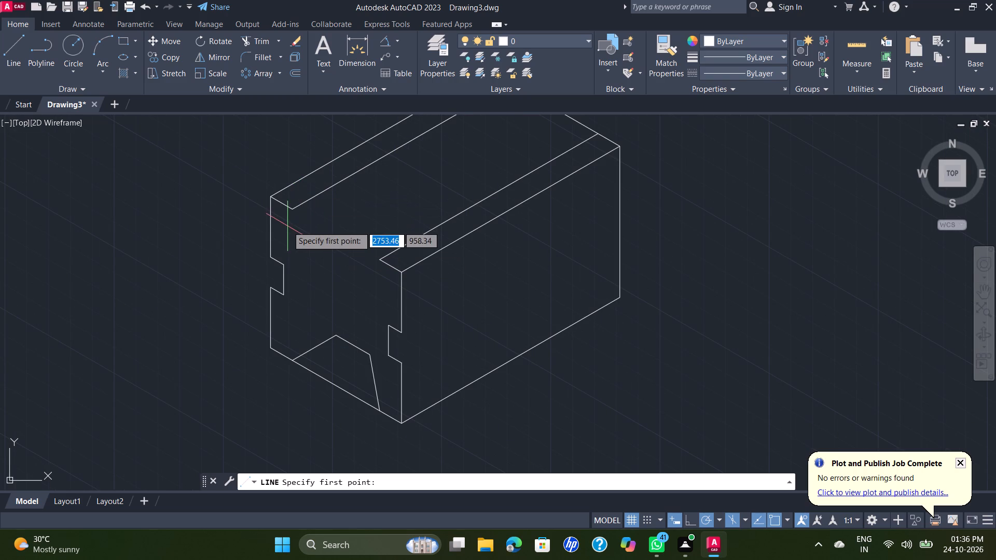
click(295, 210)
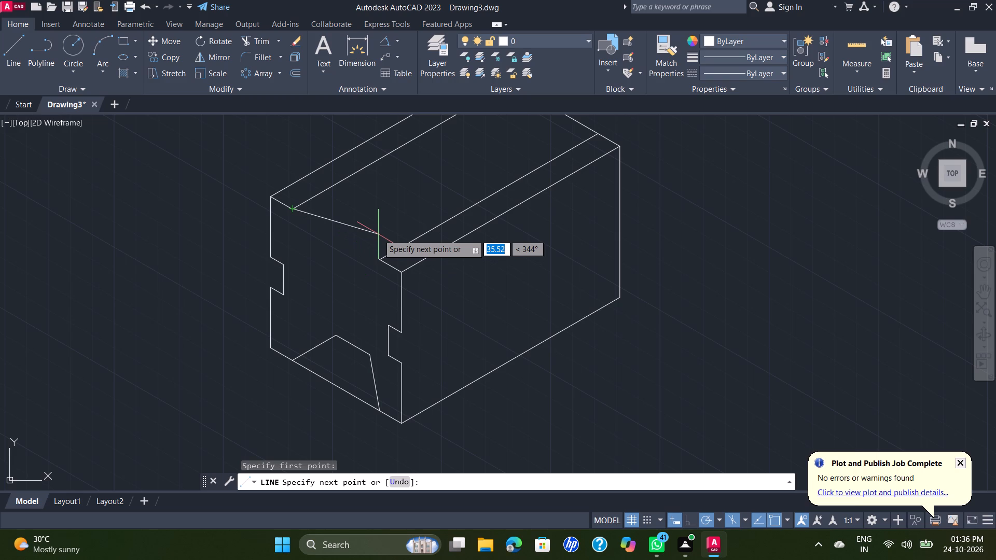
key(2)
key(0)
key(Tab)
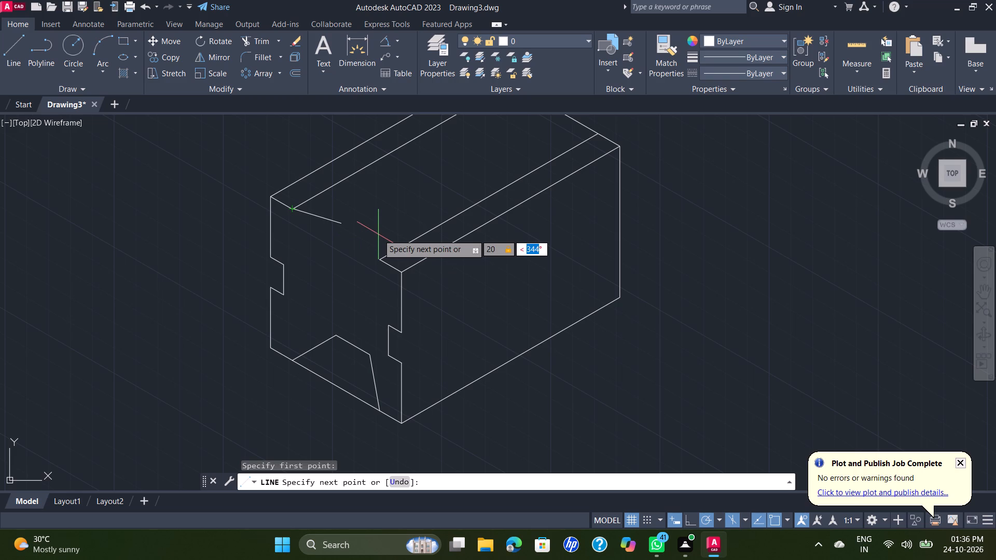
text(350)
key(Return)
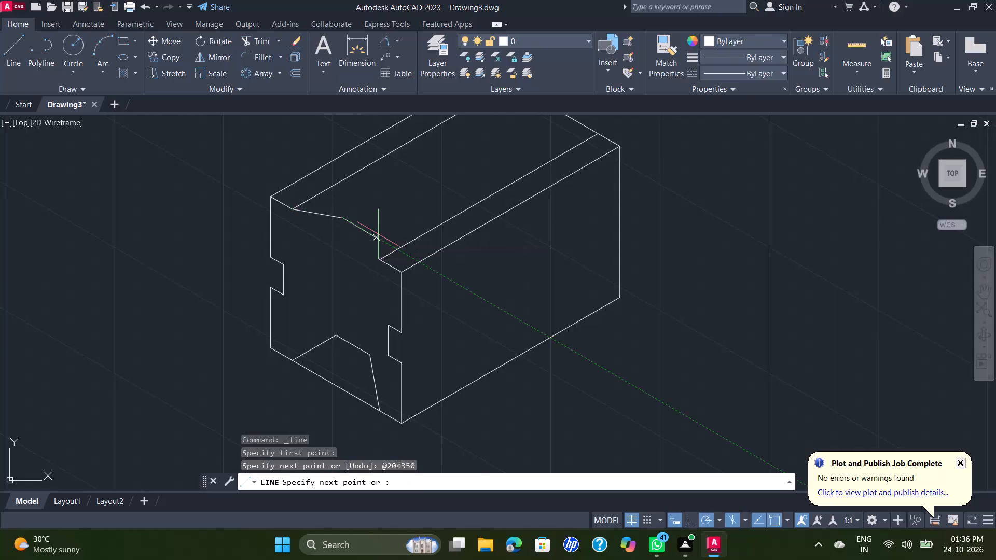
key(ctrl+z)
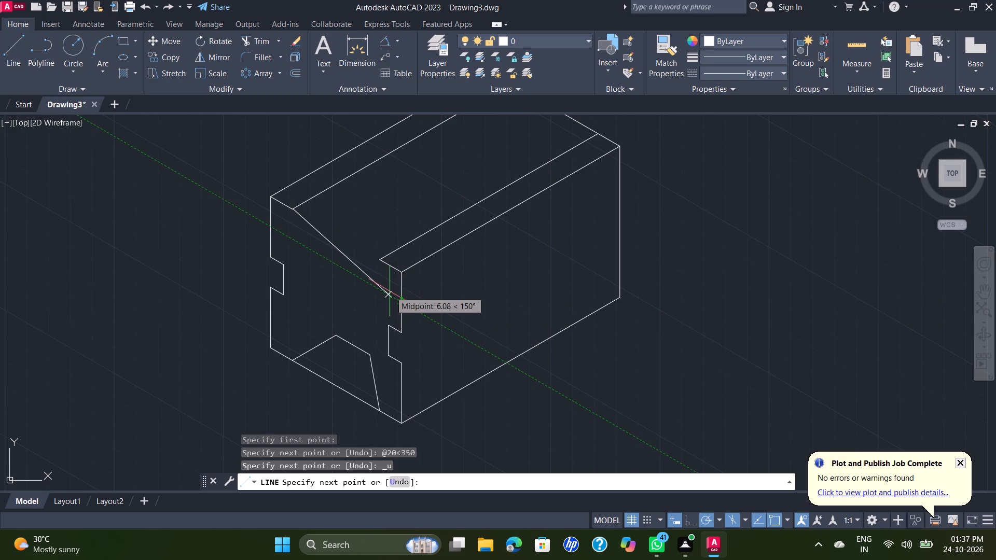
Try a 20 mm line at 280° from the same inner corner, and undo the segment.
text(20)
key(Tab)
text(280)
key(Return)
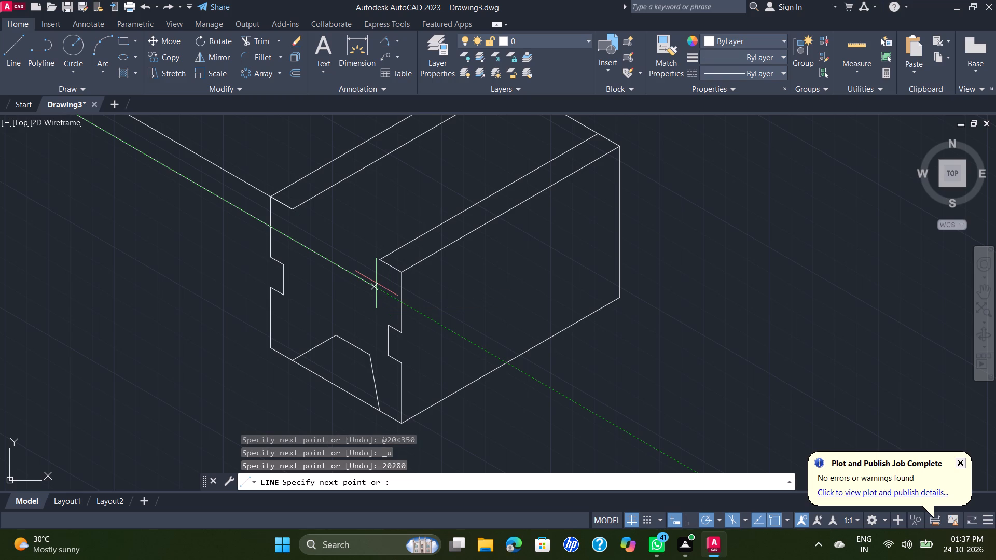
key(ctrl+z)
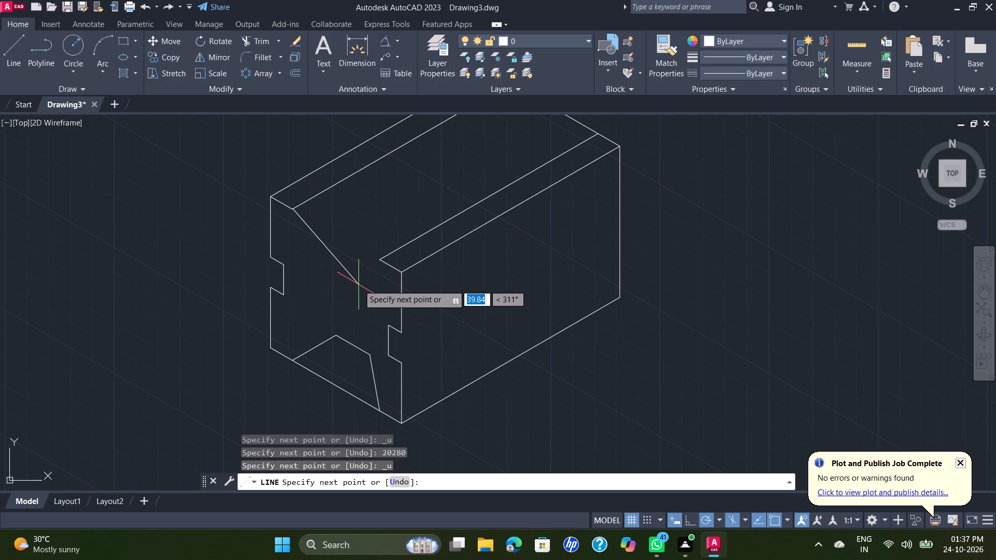
Draw a 20 mm line at 280° down from the left top strip's inner front corner.
key(2)
key(0)
key(Tab)
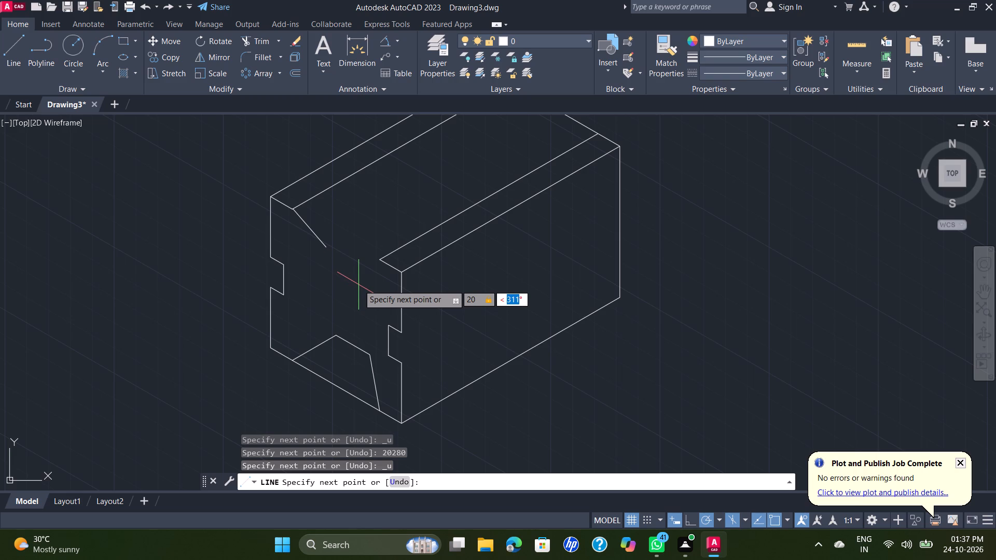
text(280)
key(Return)
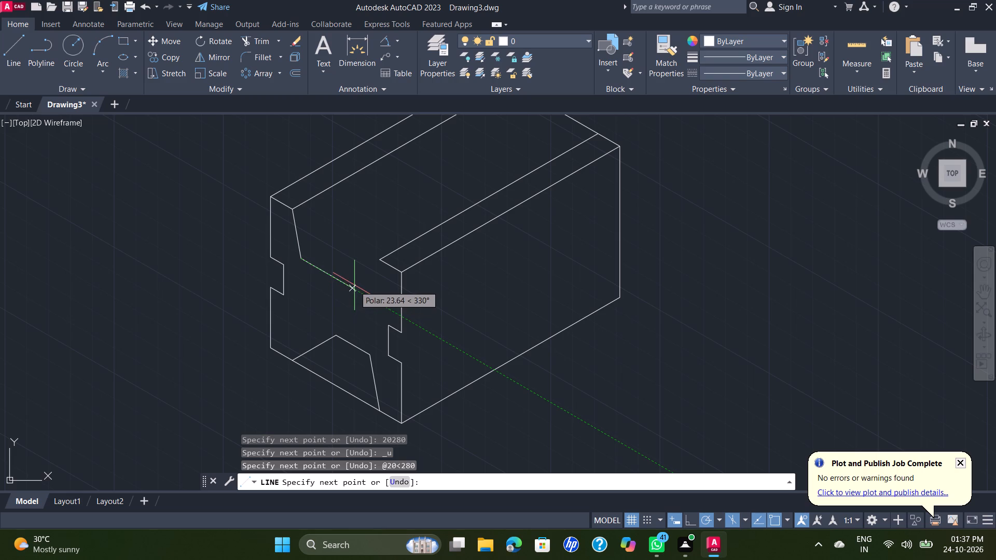
key(Escape)
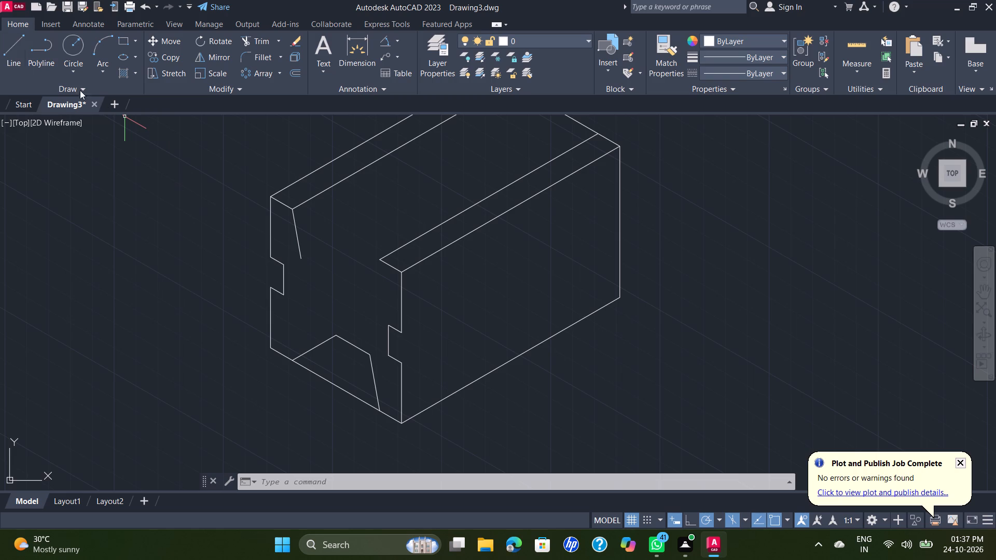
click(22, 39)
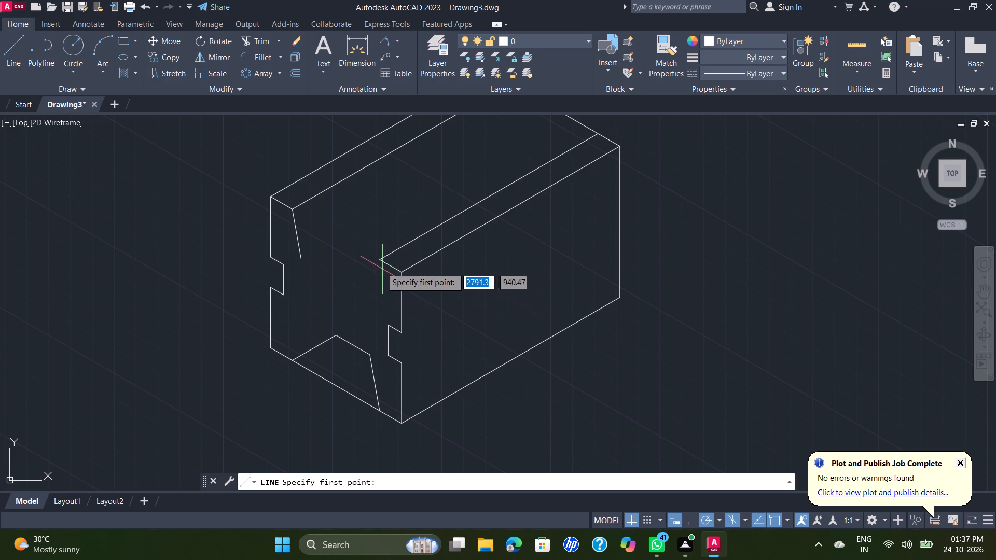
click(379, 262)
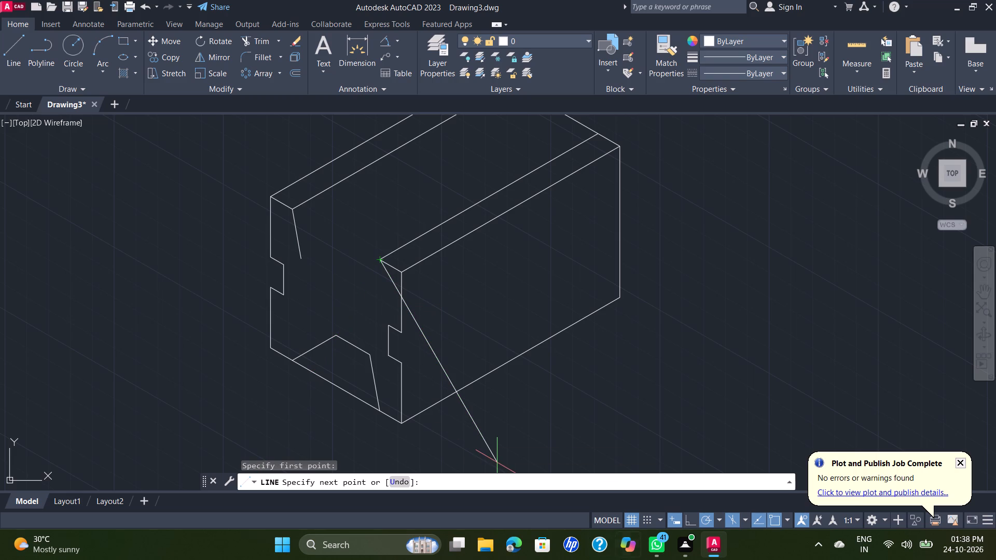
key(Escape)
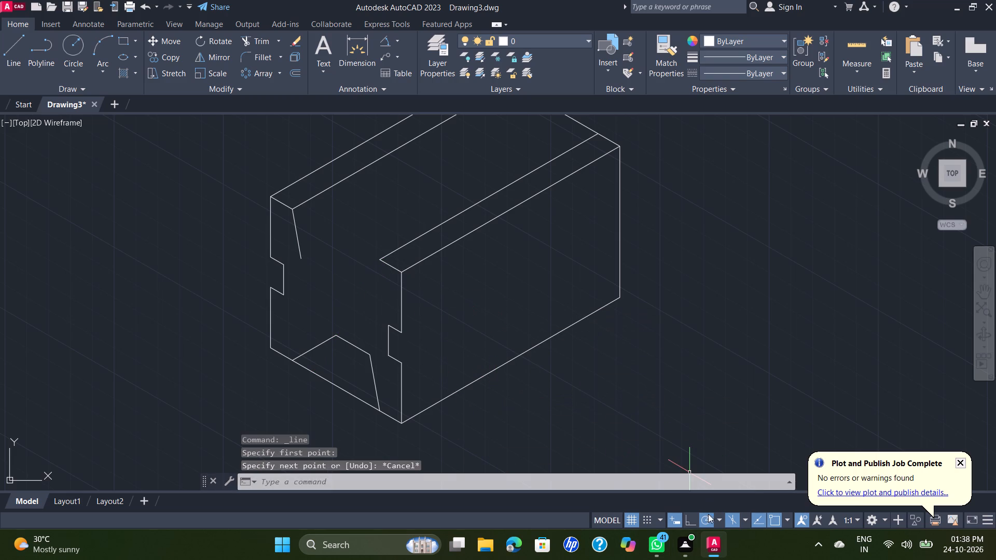
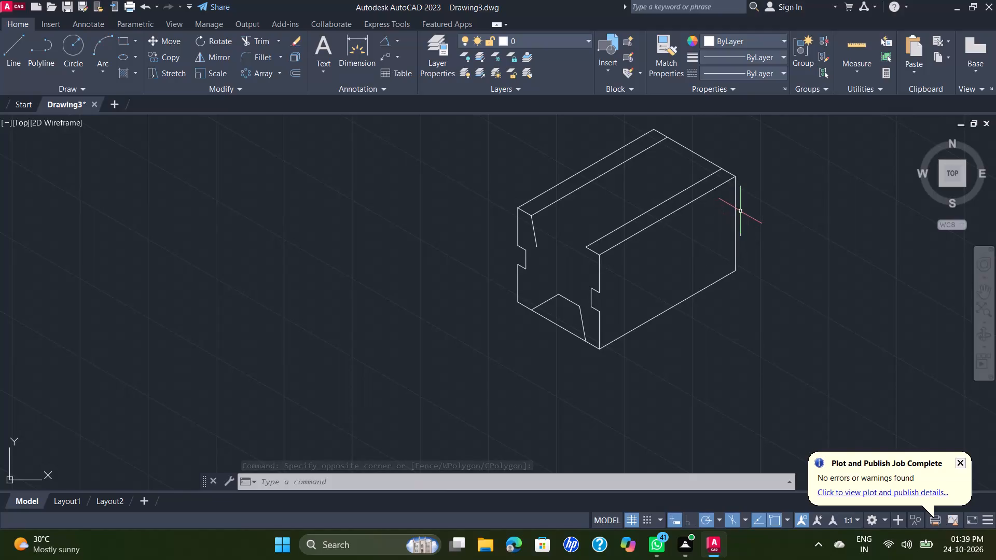
Delete the vertical edge at the rear corner of the block's right side face.
click(737, 211)
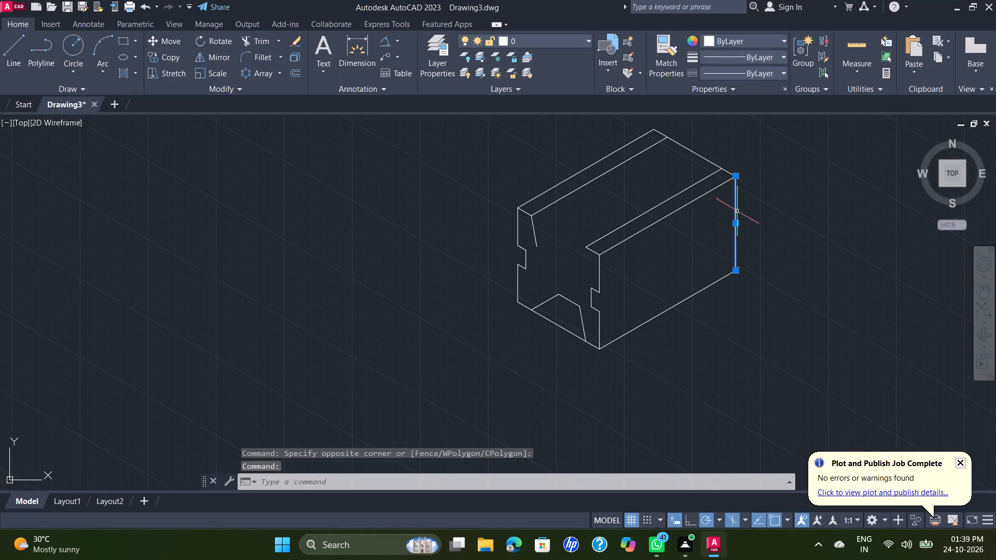
key(Delete)
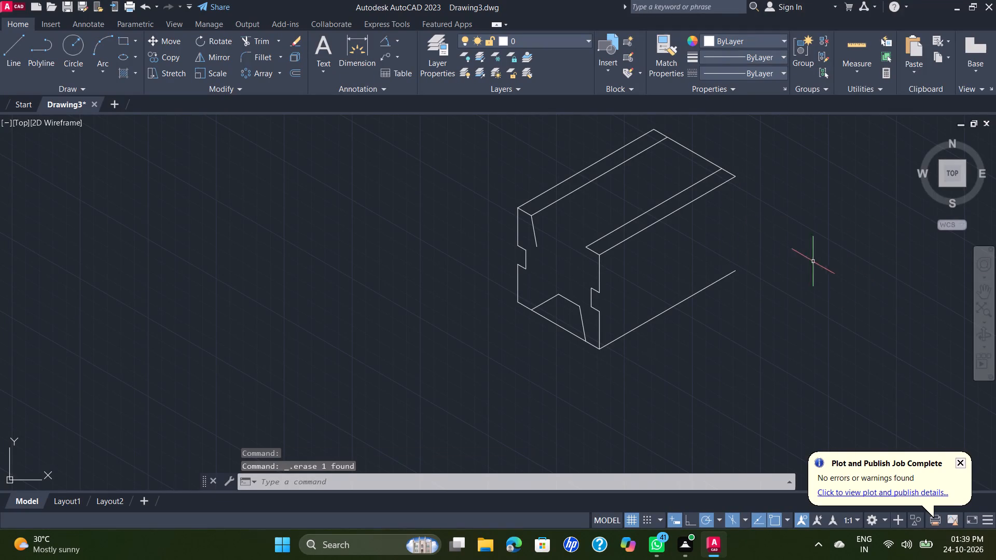
Copy the notched front edge profile of the right side face from its top corner to the face's rear top corner.
click(639, 267)
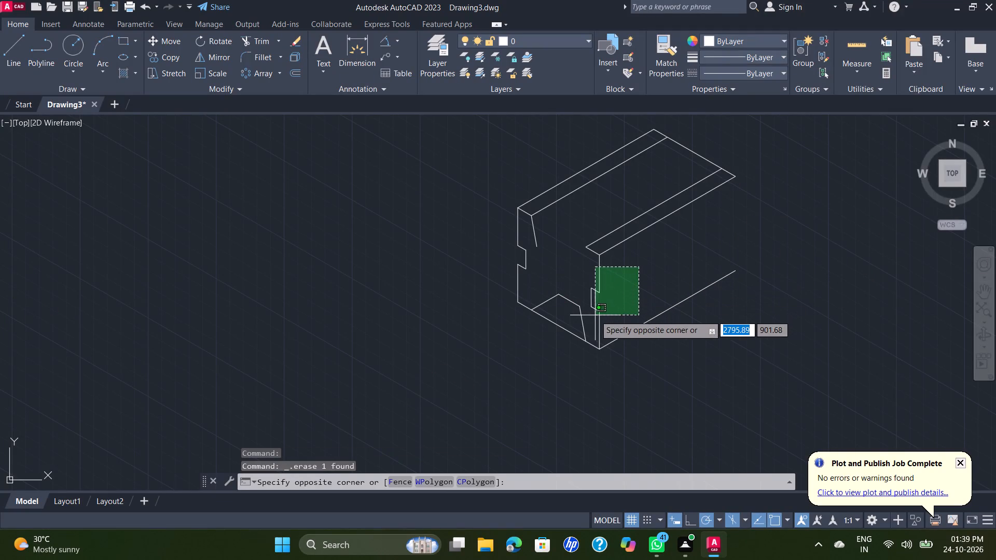
click(592, 318)
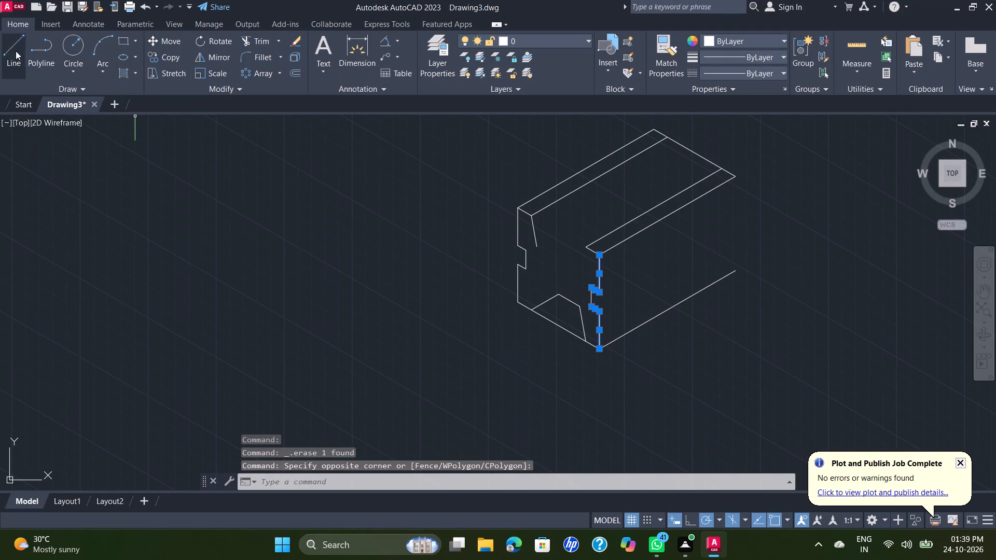
click(174, 59)
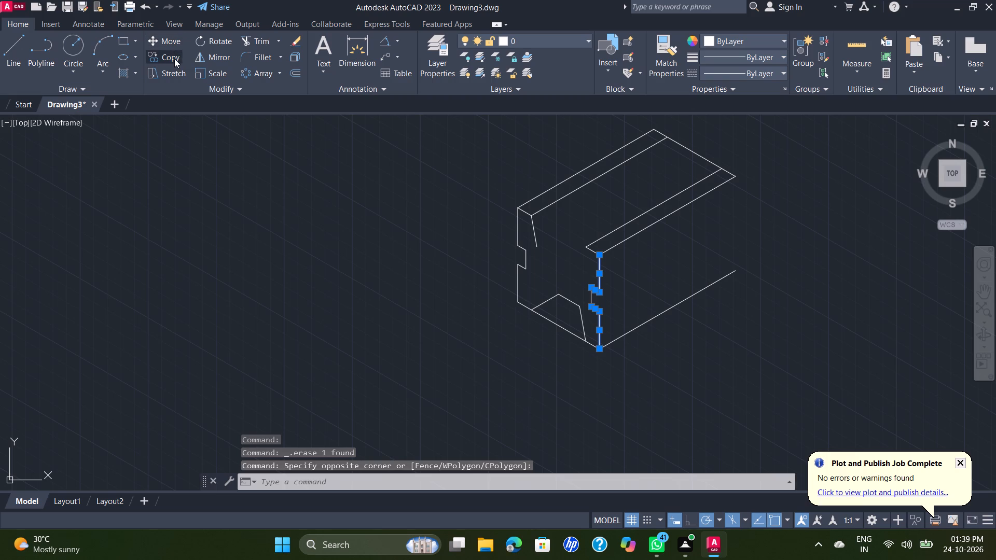
scroll(626, 269, up, 2)
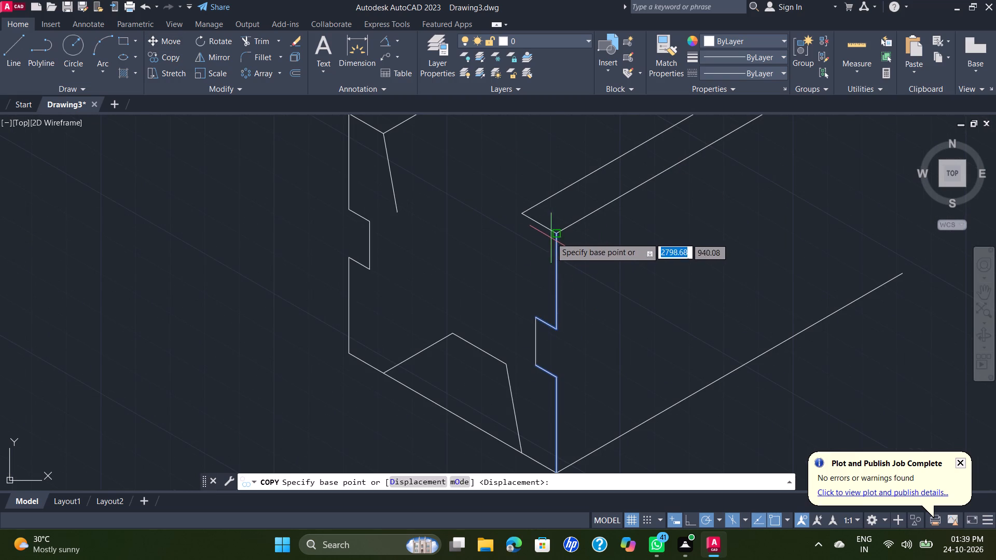
click(556, 233)
scroll(679, 192, down, 2)
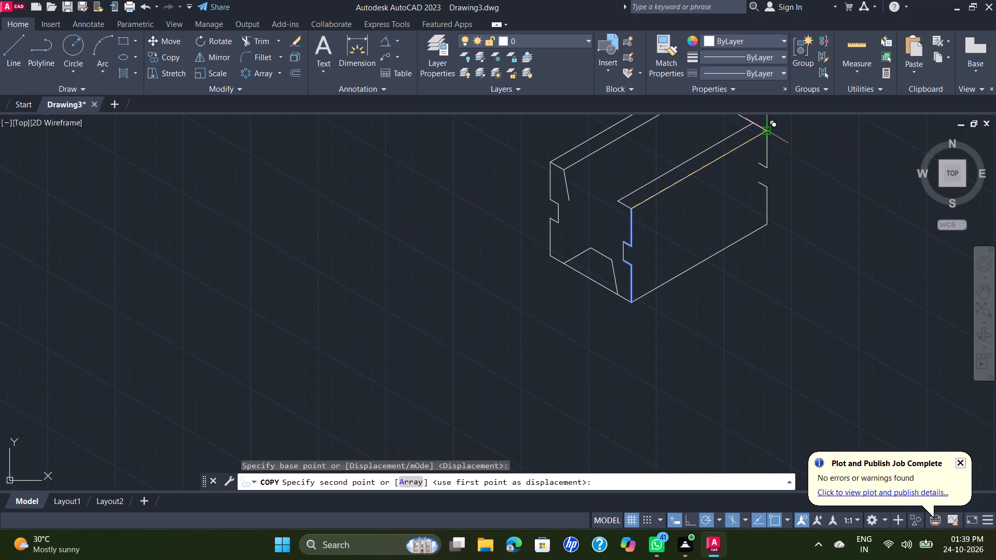
click(767, 131)
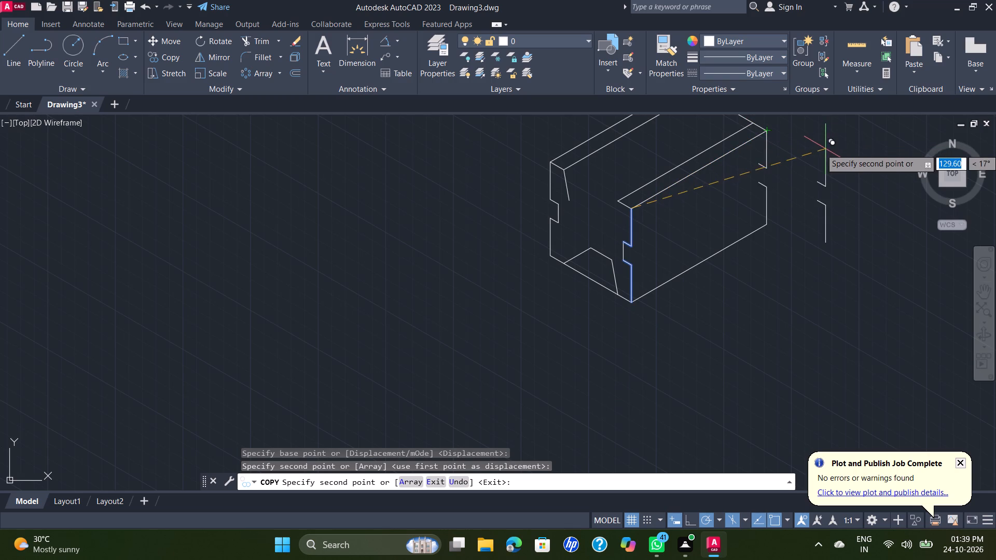
key(Escape)
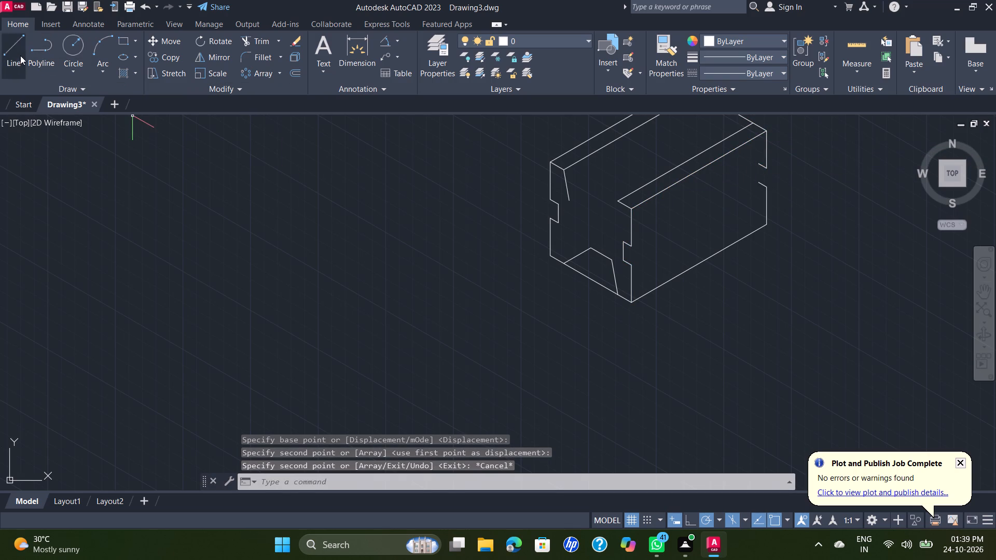
Close the copied rear notch with a 12 mm vertical line between its two inner ends.
click(19, 47)
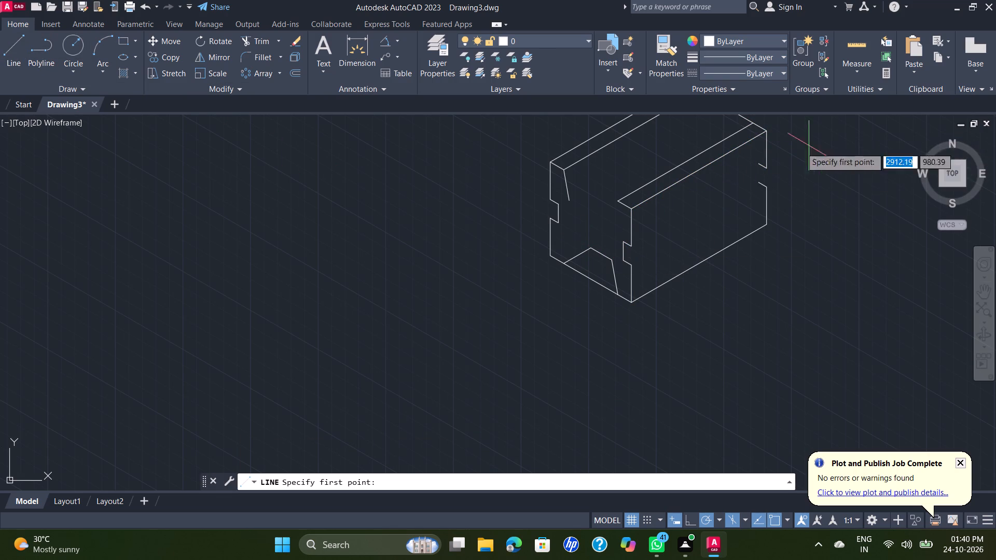
scroll(764, 164, up, 2)
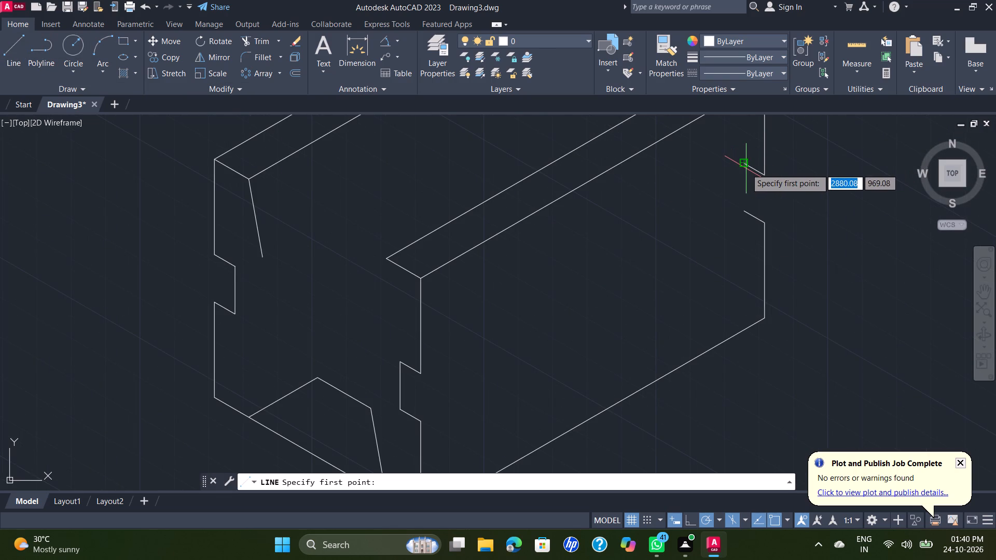
click(745, 163)
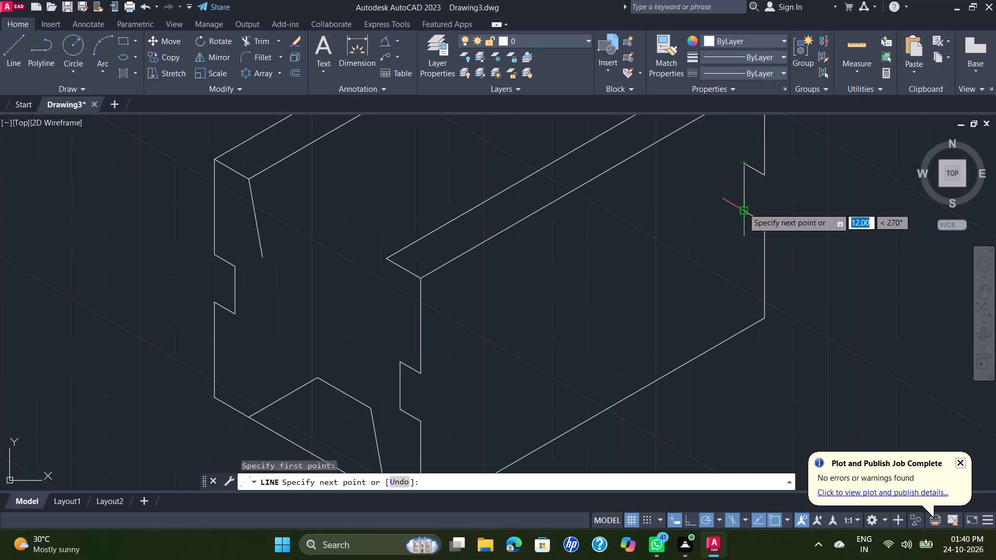
click(743, 208)
key(Escape)
scroll(843, 200, down, 1)
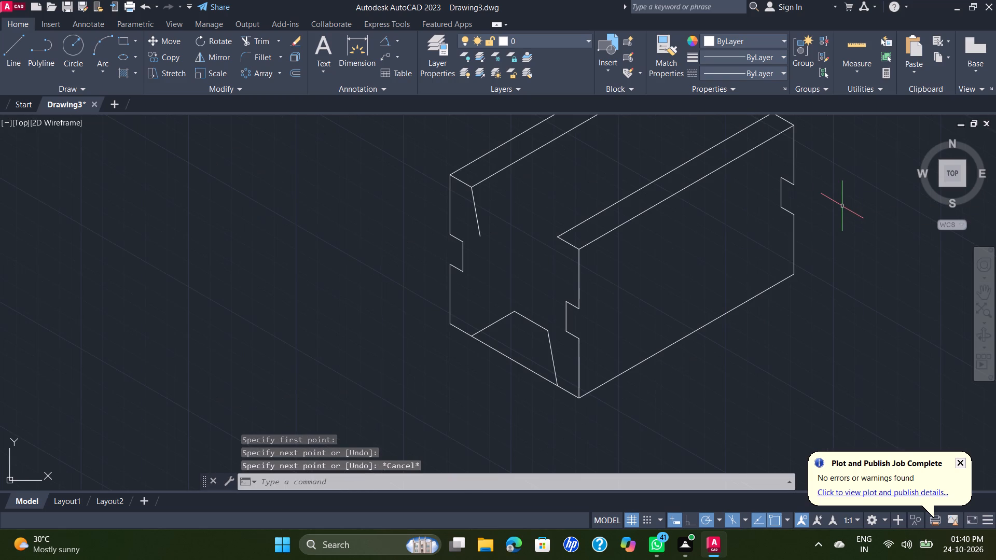
Draw two lines along the right side face joining the front notch's upper and lower outer corners to the matching rear corners.
middle_drag(842, 206, 837, 232)
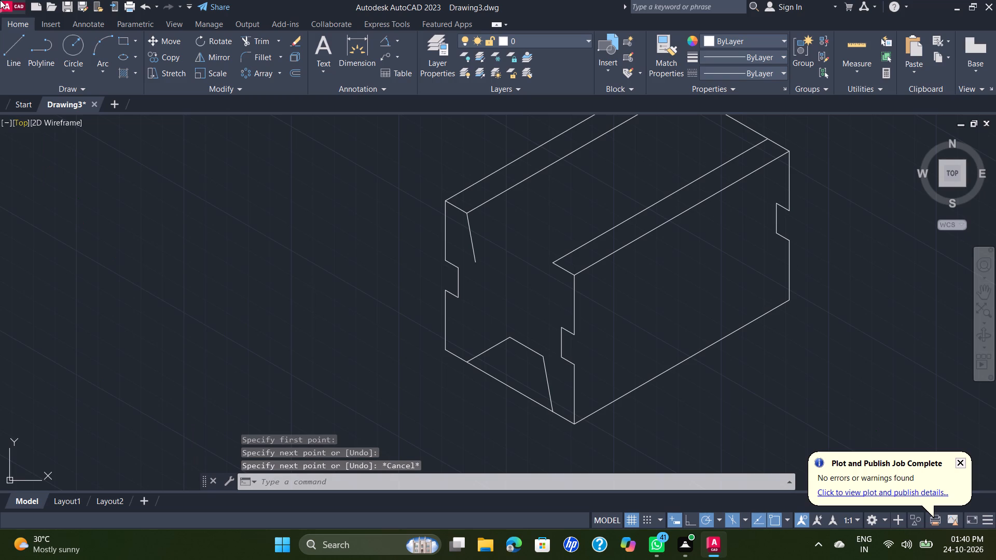
click(0, 55)
click(8, 55)
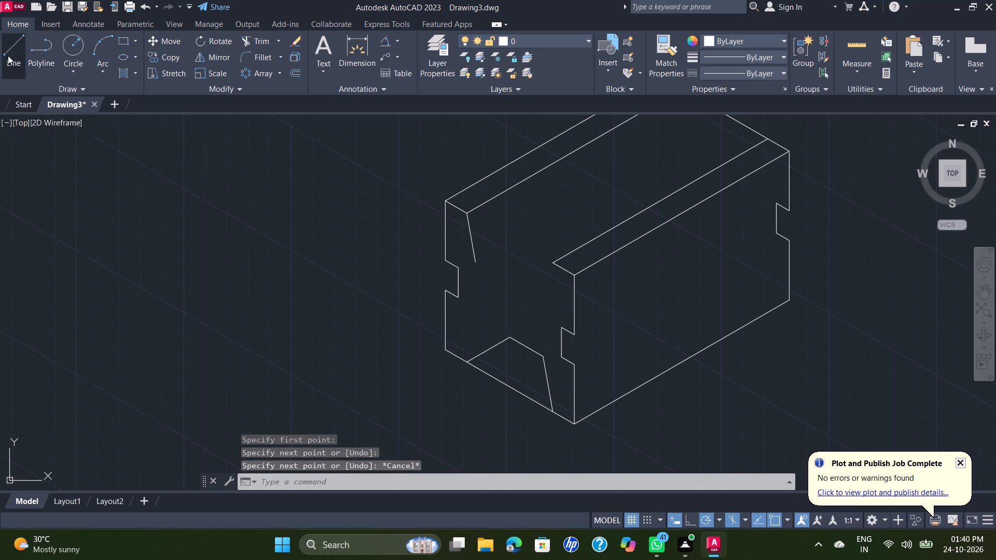
click(575, 335)
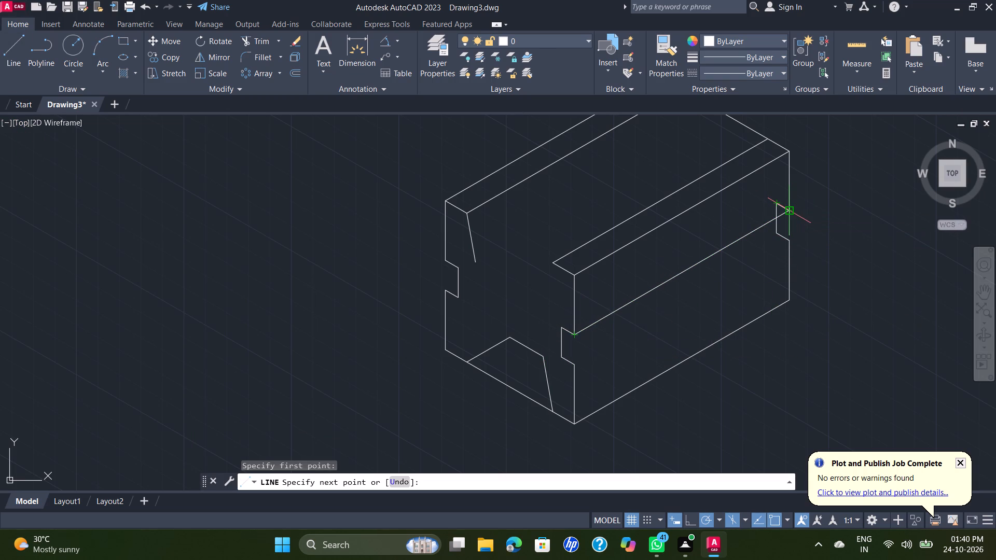
click(790, 211)
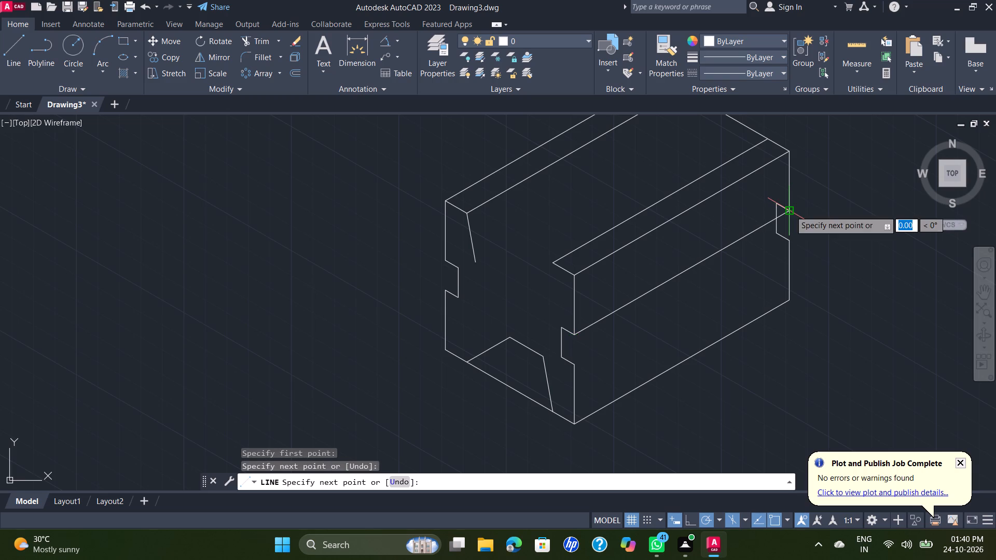
key(Escape)
key(space)
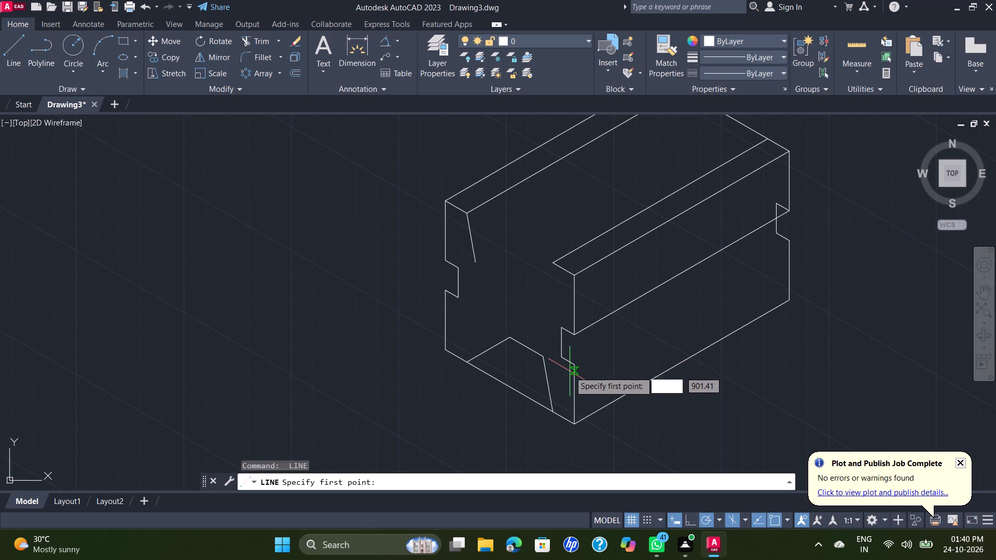
click(578, 363)
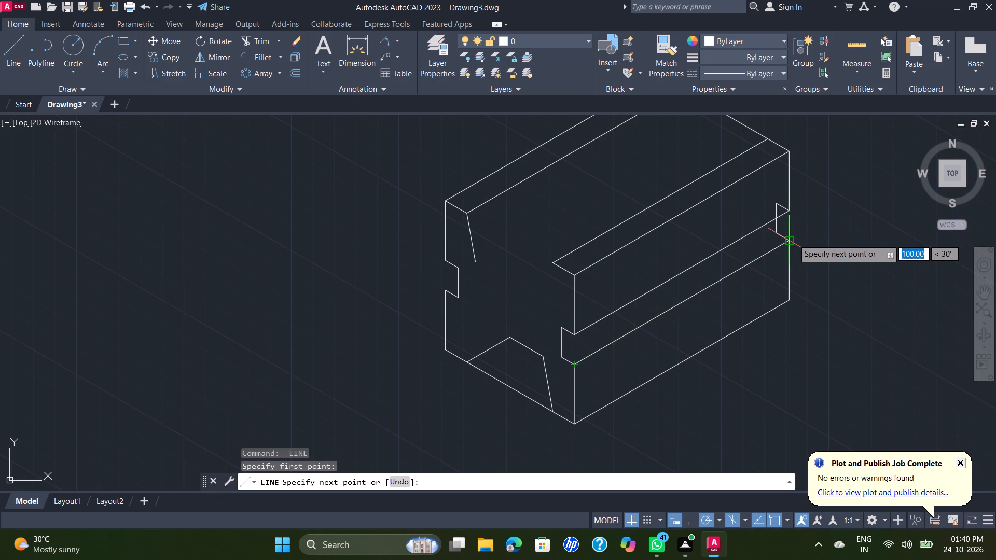
click(789, 244)
key(Escape)
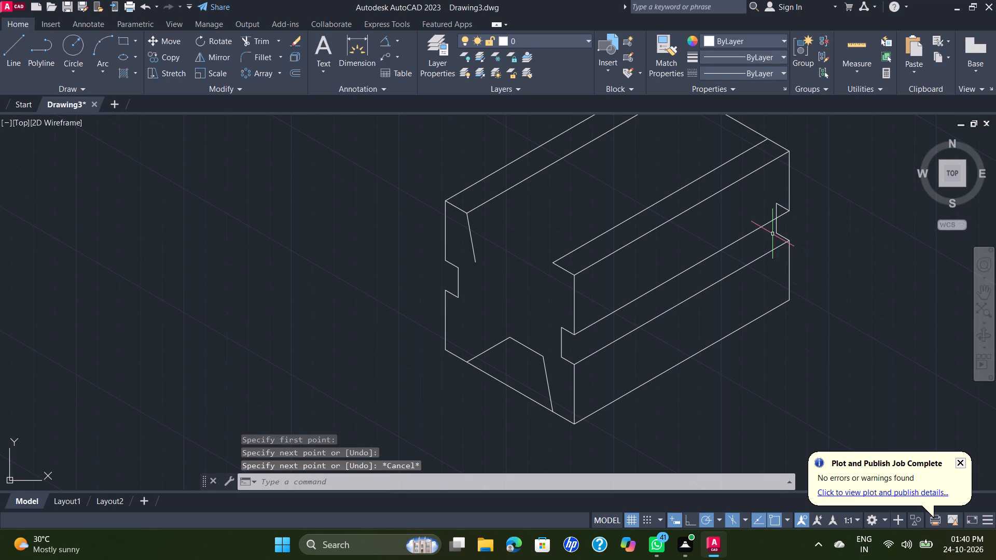
Trim the hidden part of the rear notch above the upper groove line, including its slanted top edge.
click(270, 45)
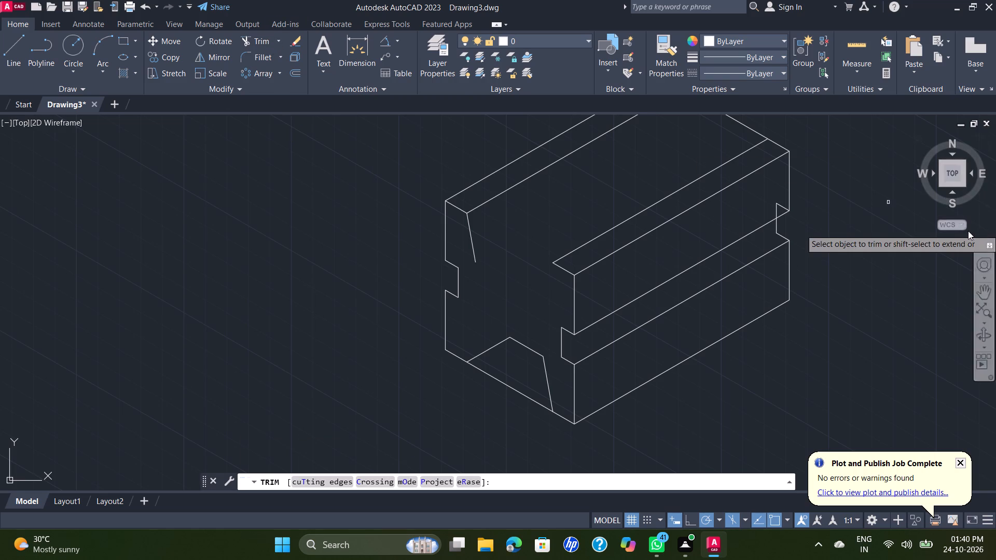
click(777, 207)
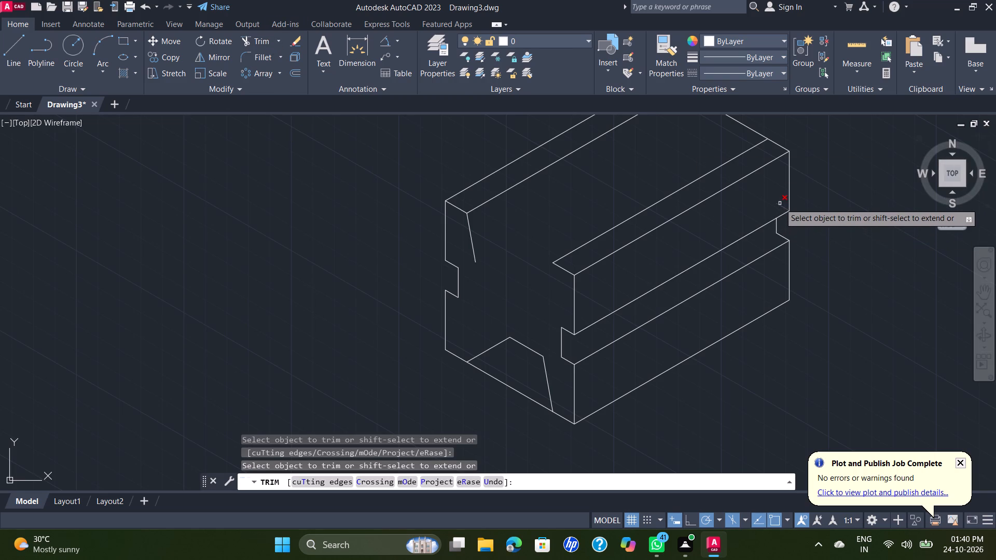
click(780, 202)
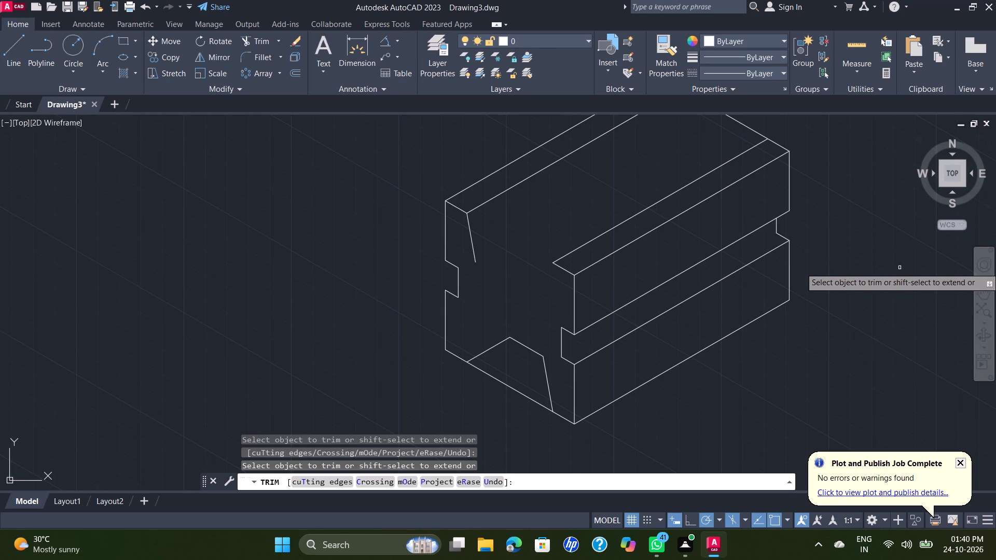
key(1)
scroll(882, 296, down, 1)
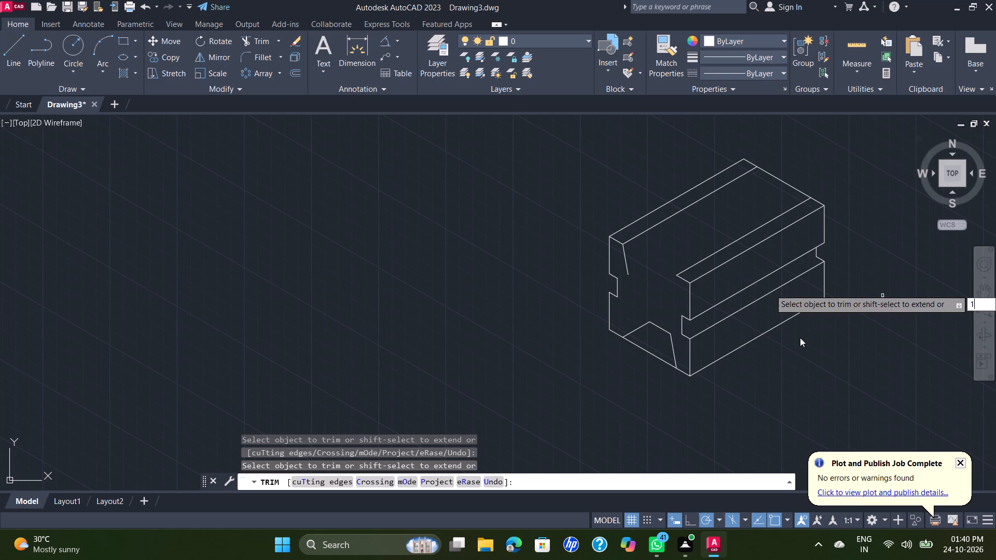
scroll(805, 340, down, 1)
middle_drag(784, 338, 594, 348)
scroll(607, 340, up, 1)
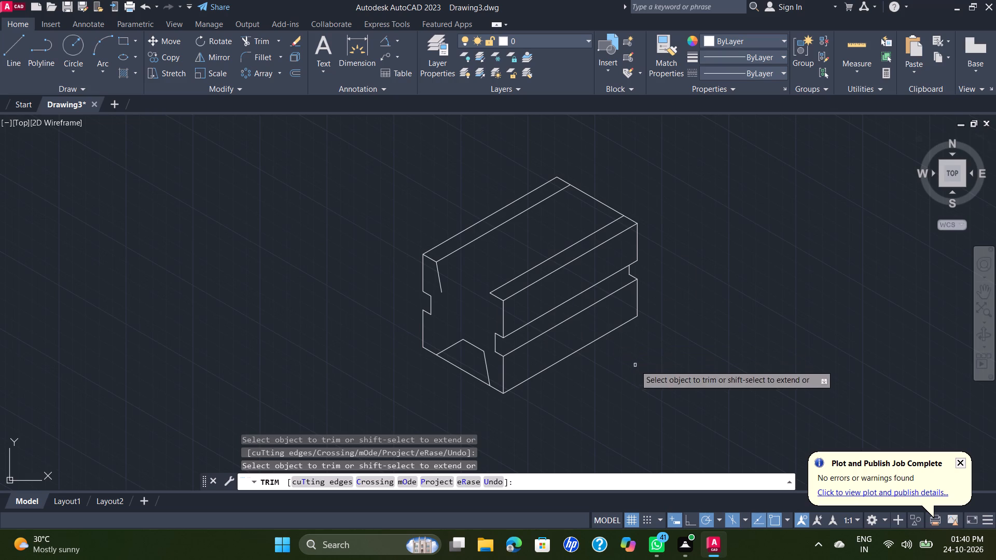
key(Escape)
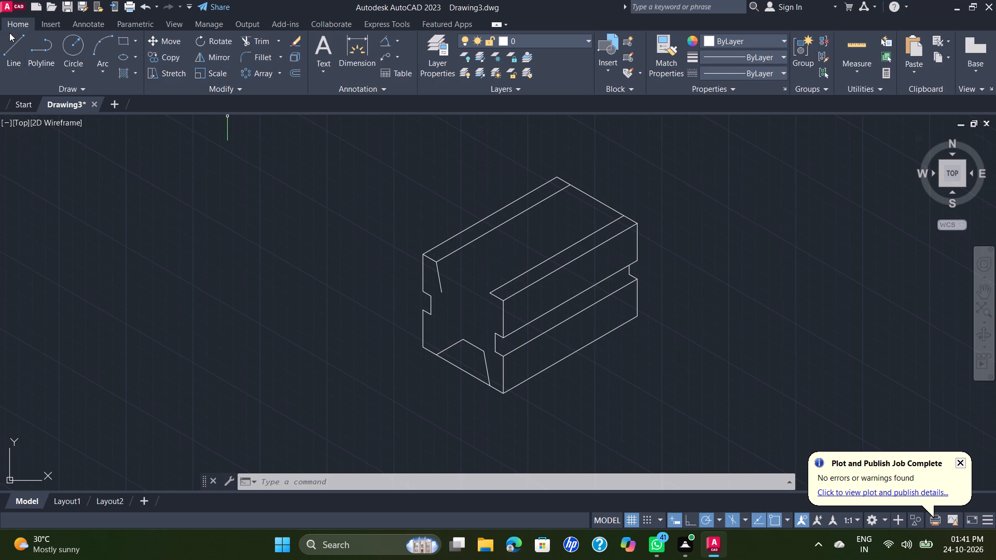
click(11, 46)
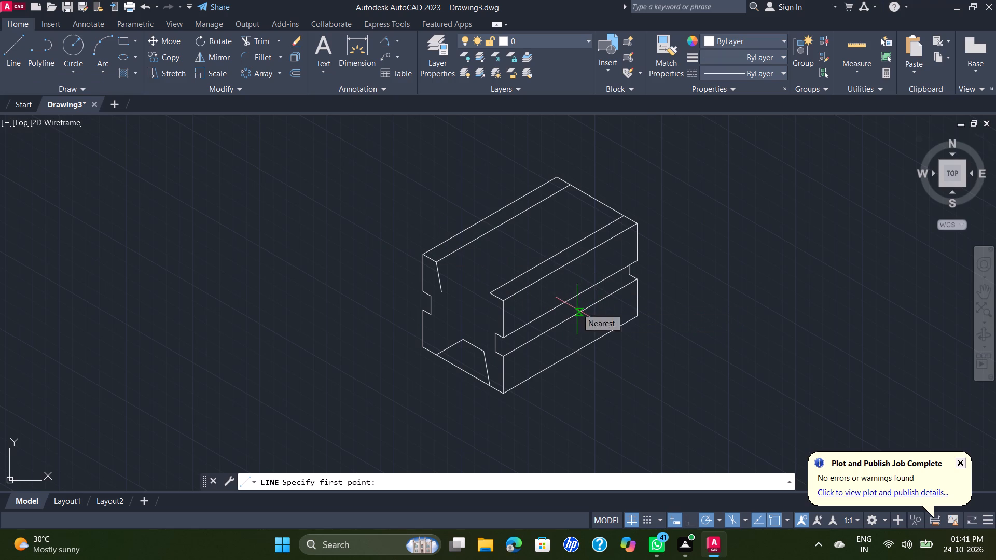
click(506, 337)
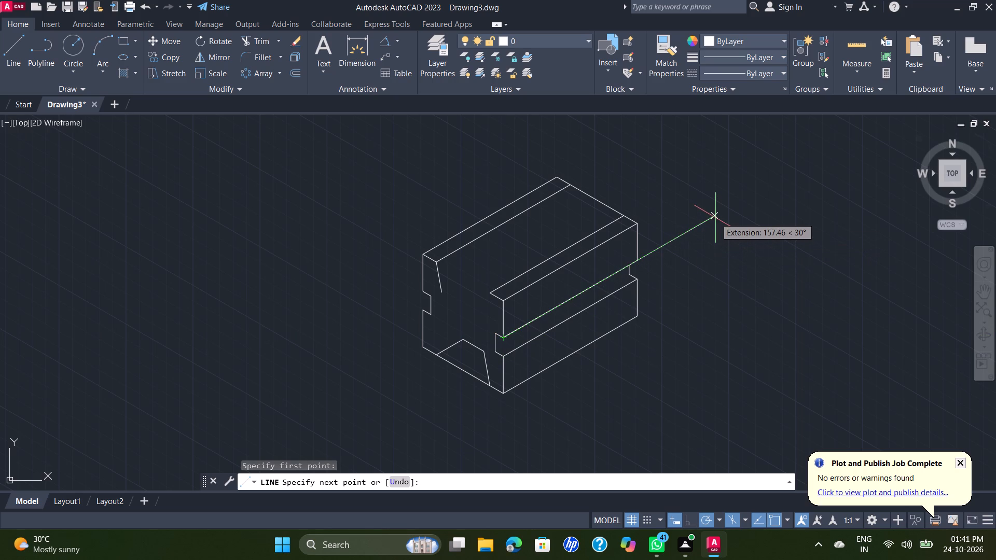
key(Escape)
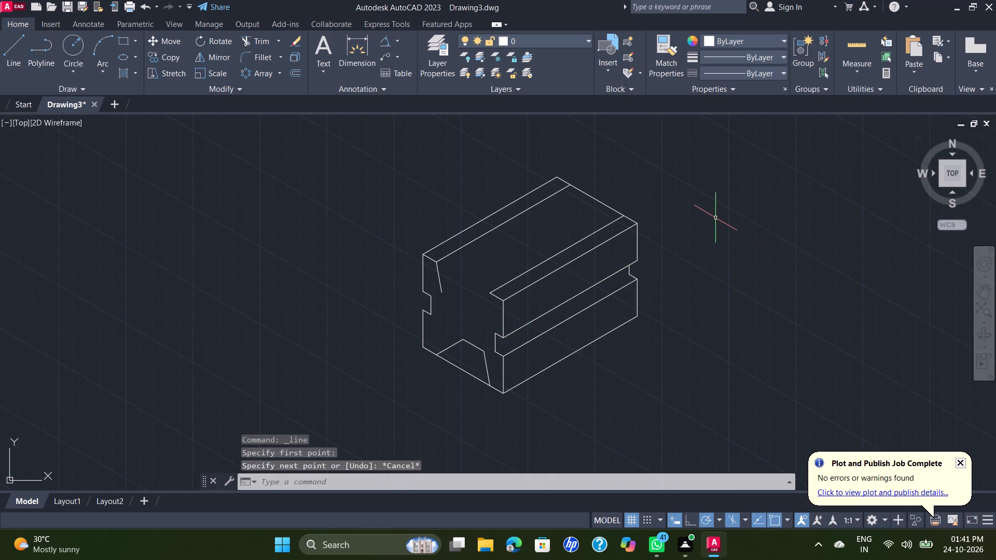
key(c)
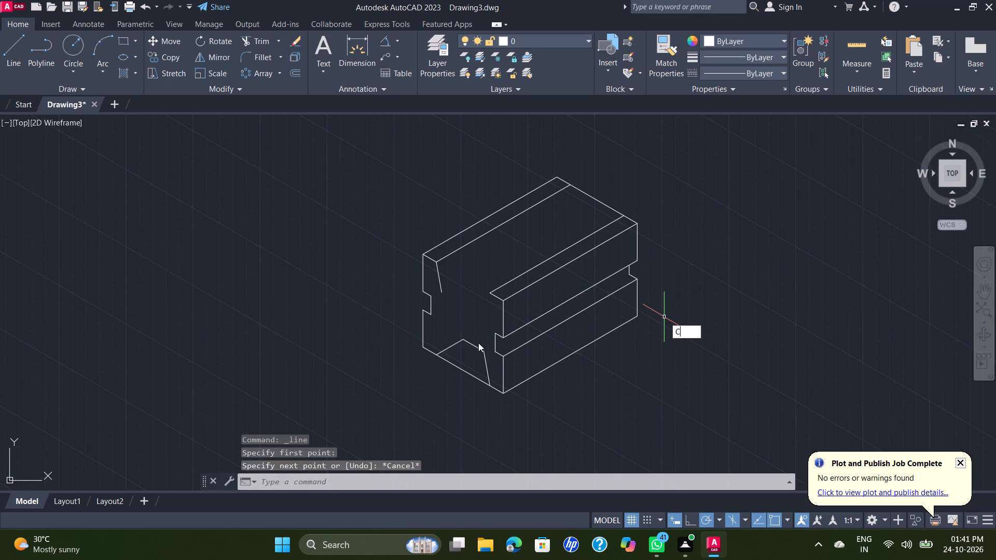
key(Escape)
From the front notch's lower outer corner, draw a line 60 mm along the groove's lower edge and continue it 10 mm outward from the side face.
key(space)
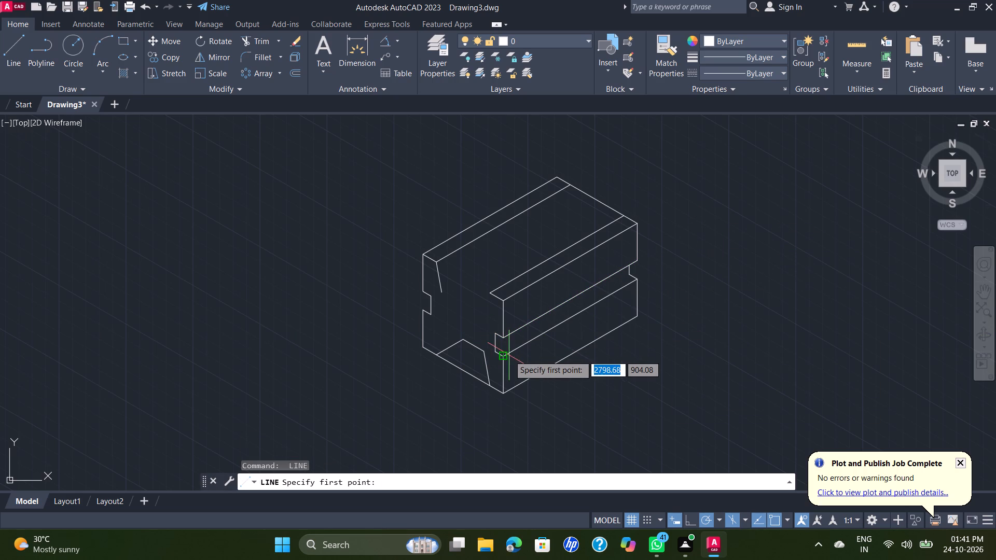
click(503, 356)
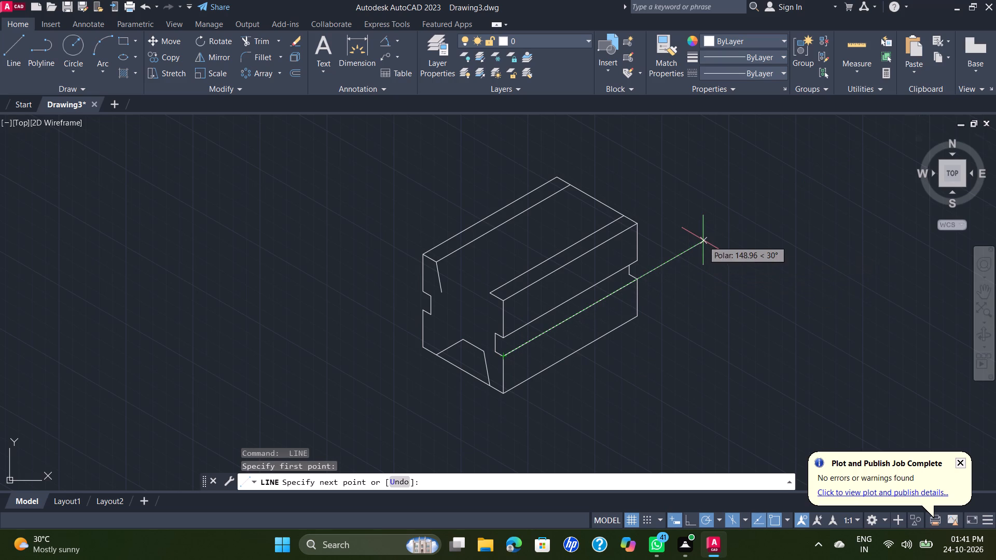
text(60)
key(Return)
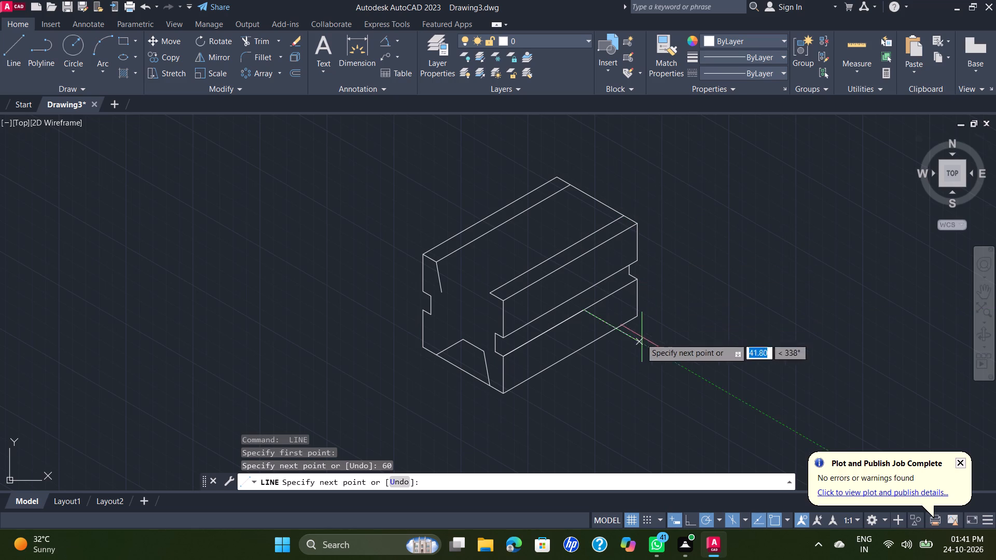
text(10)
key(Return)
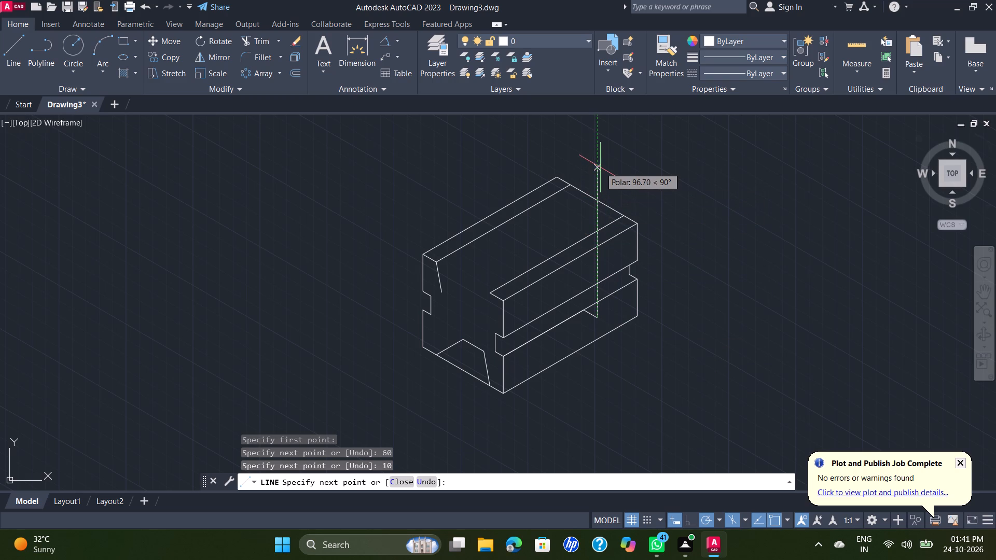
Draw the projecting feature's closed front outline from the end of the 10 mm line, 36 mm high and 20 mm wide.
text(36)
key(Return)
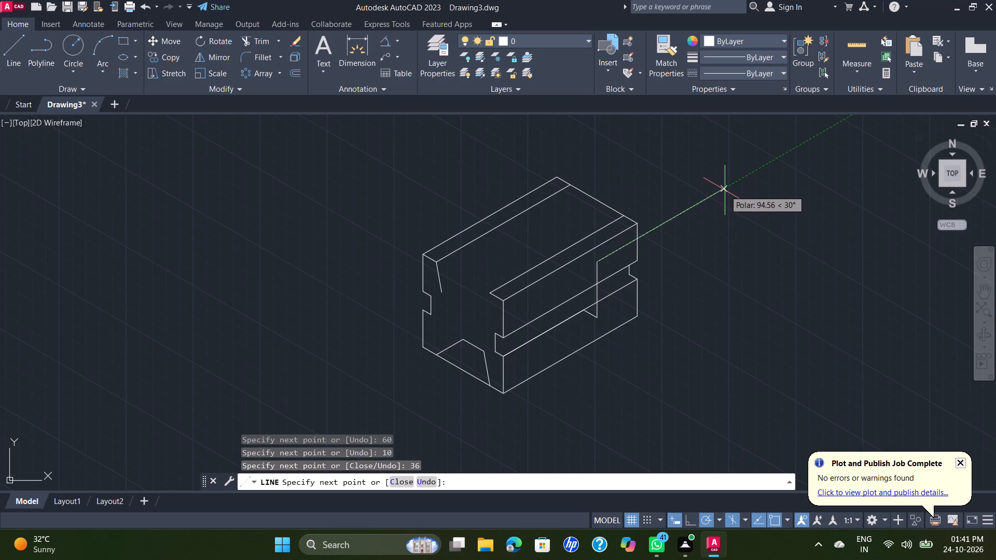
text(20)
key(Return)
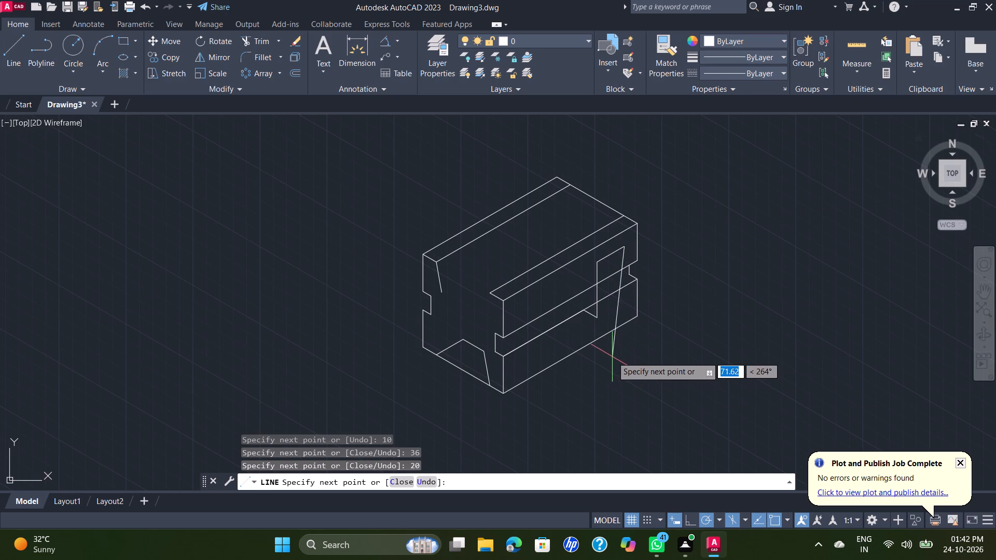
text(36)
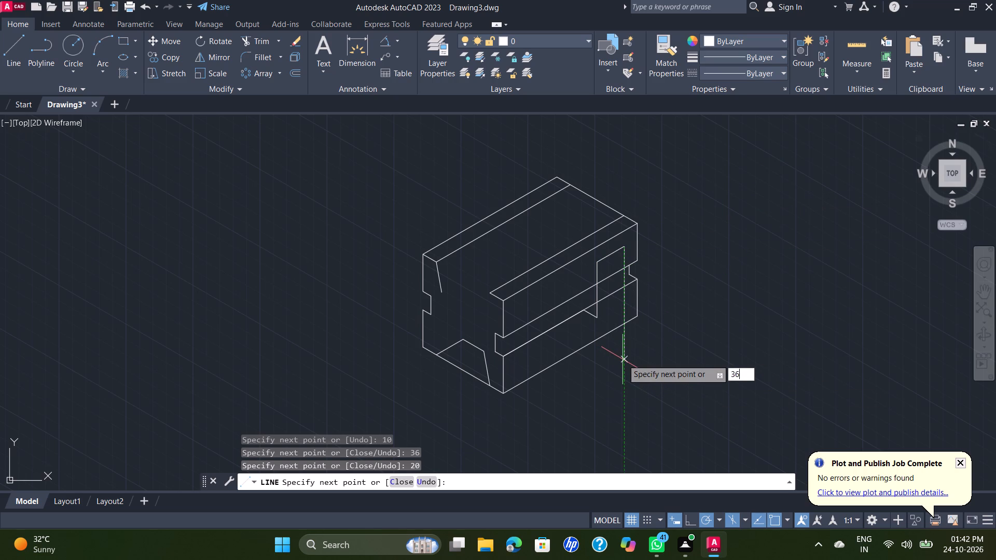
key(Return)
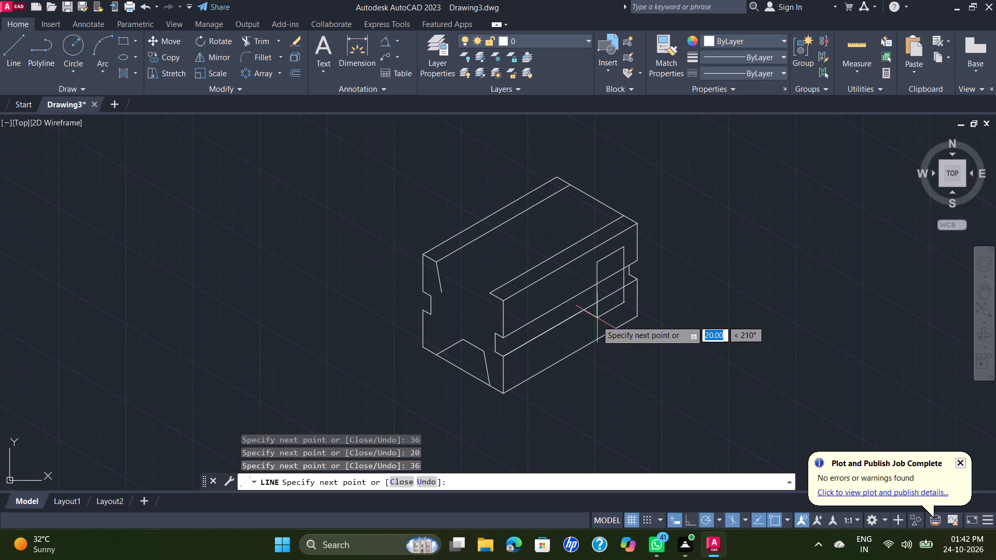
click(594, 320)
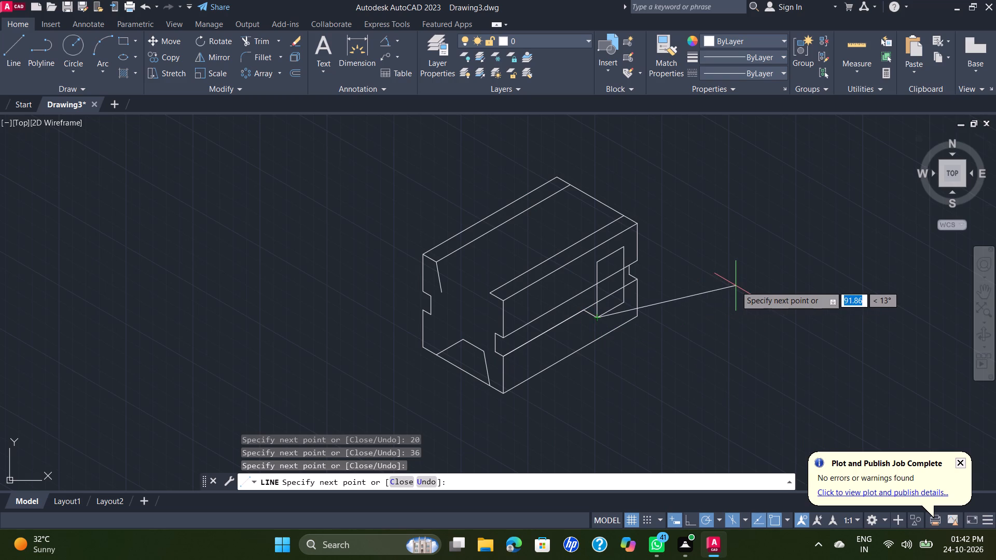
key(Escape)
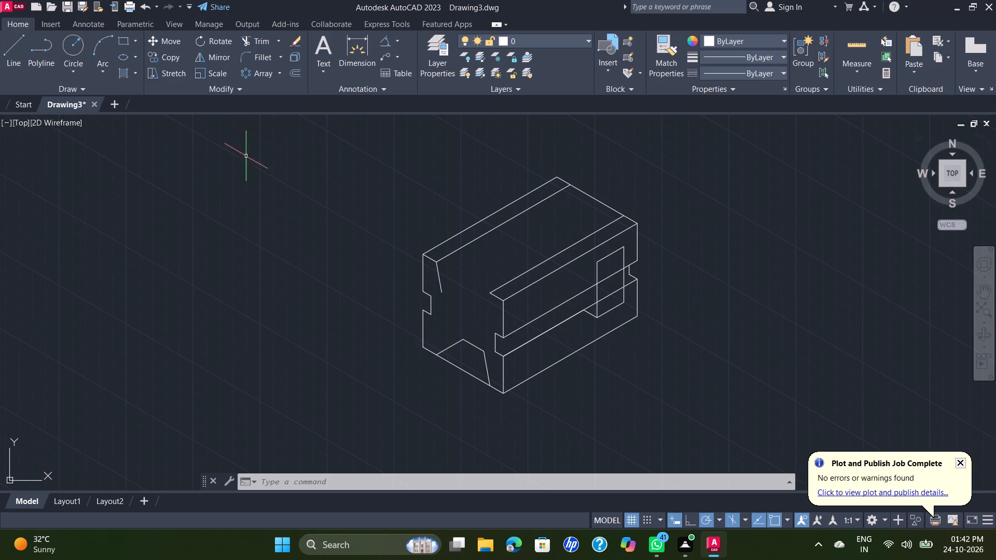
Draw a line along the side groove joining the front notch's lower inner corner to the rear notch's lower inner corner.
click(7, 54)
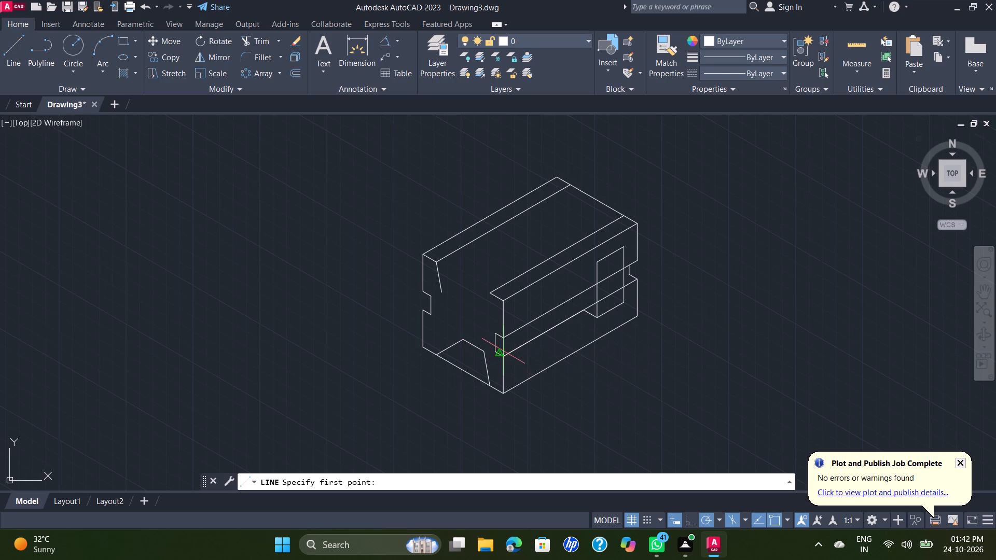
scroll(497, 352, up, 2)
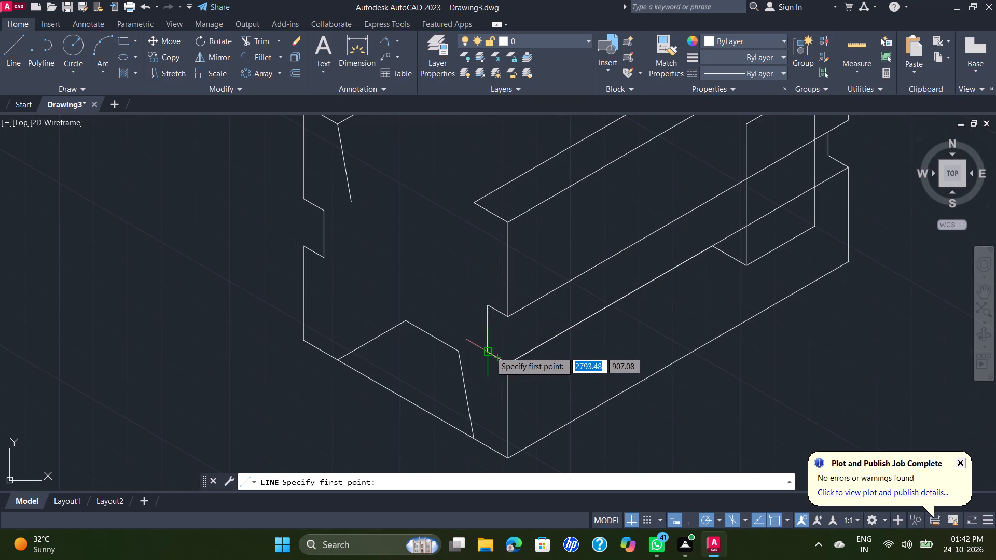
click(490, 352)
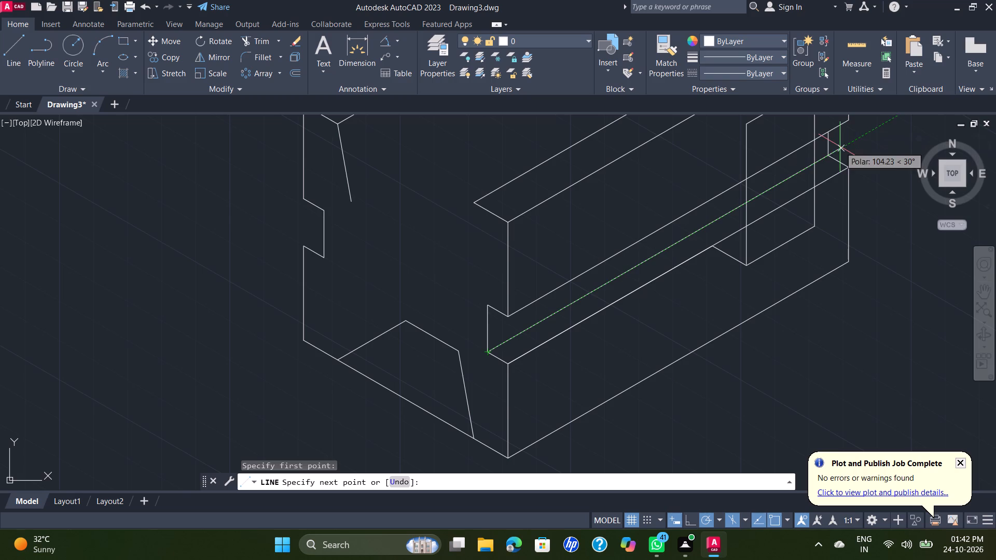
click(829, 153)
key(Escape)
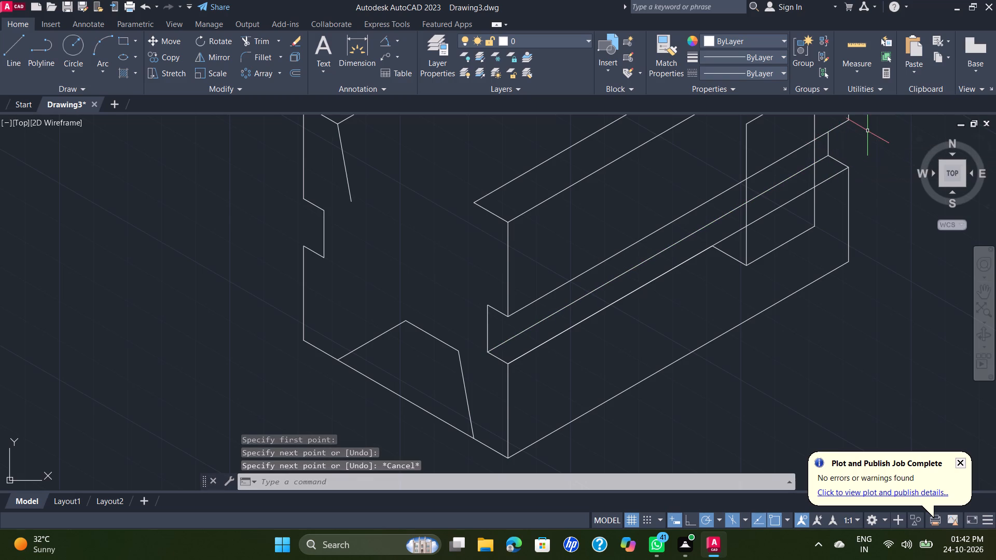
Draw a 6 mm line extending the projection's 10 mm bottom edge inward to the groove's inner lower edge.
scroll(867, 131, down, 1)
middle_drag(867, 131, 805, 181)
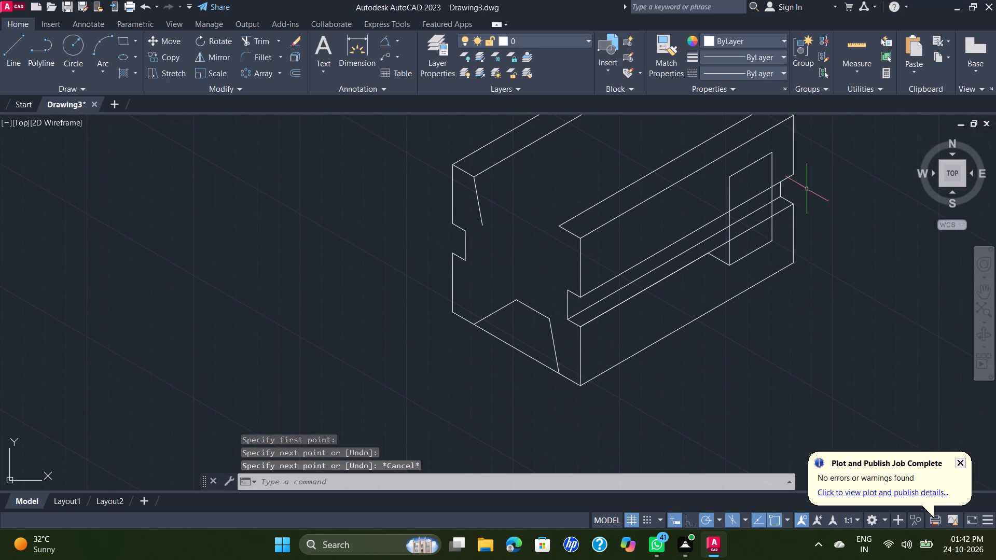
click(16, 41)
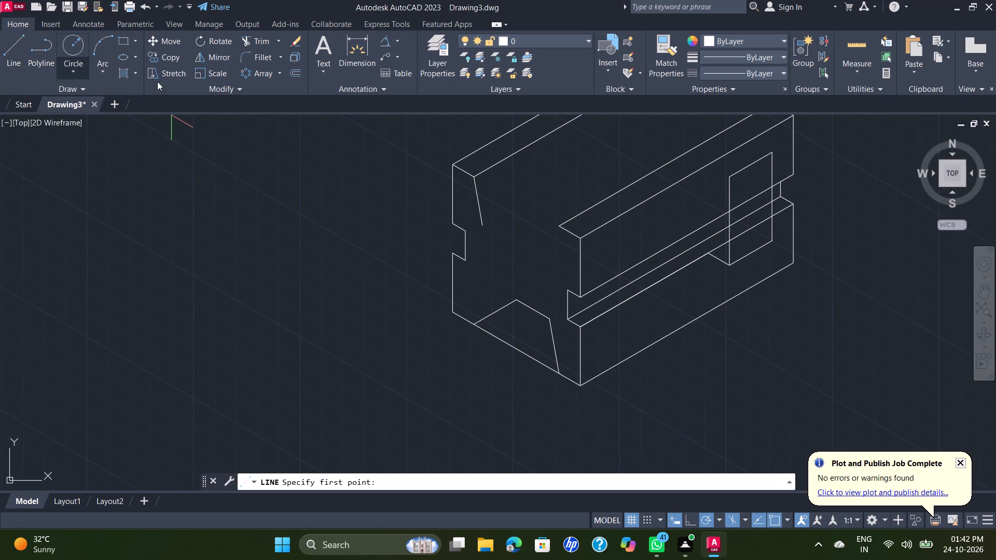
click(707, 254)
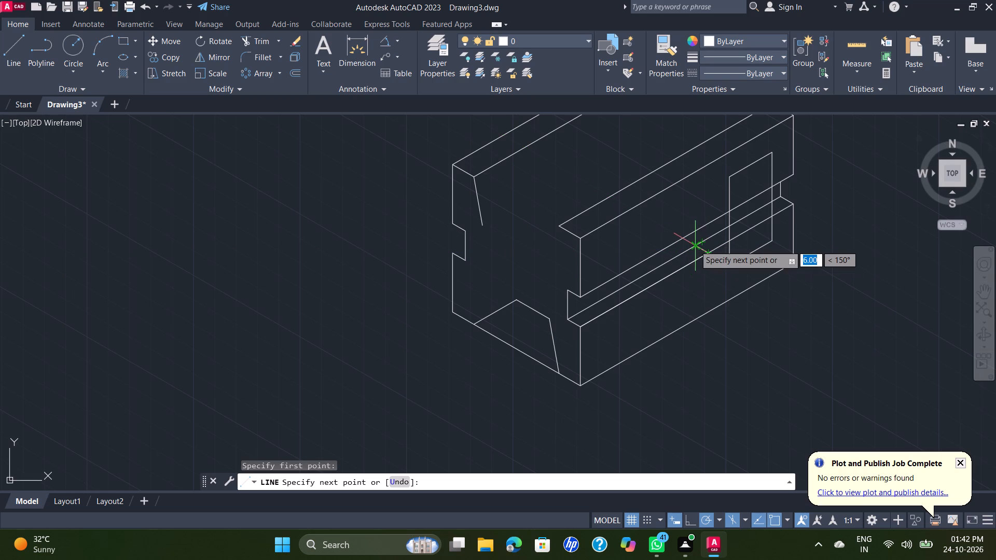
click(695, 245)
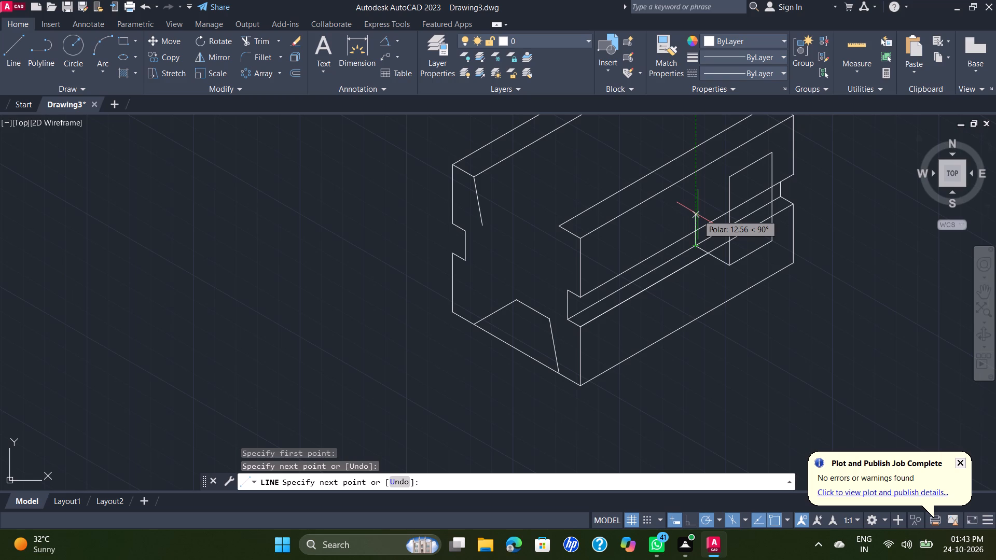
key(Escape)
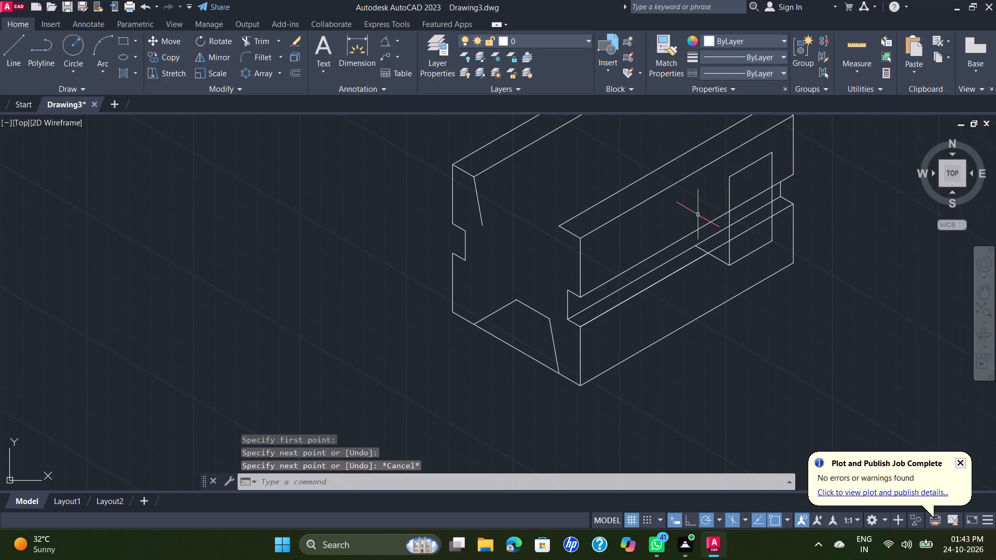
scroll(698, 215, down, 2)
middle_drag(698, 215, 610, 305)
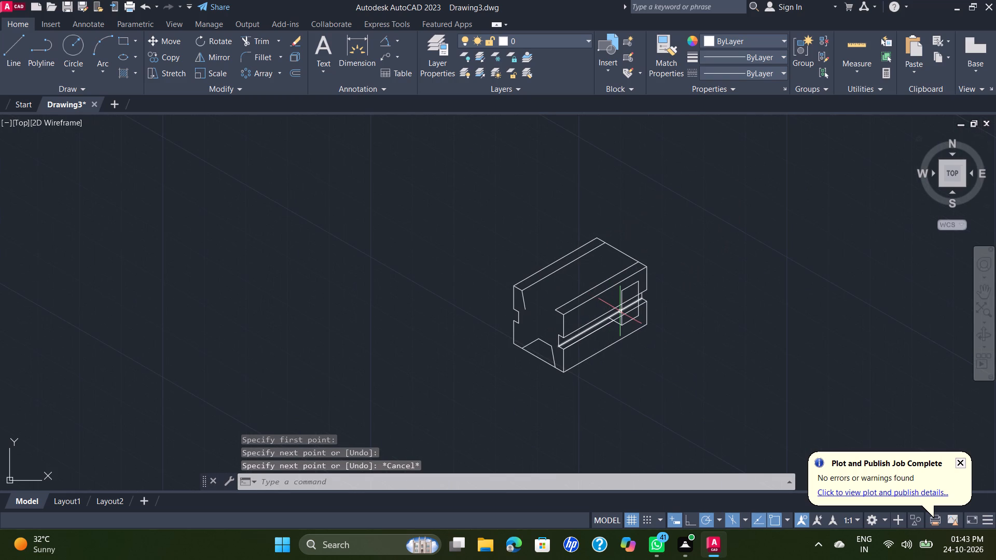
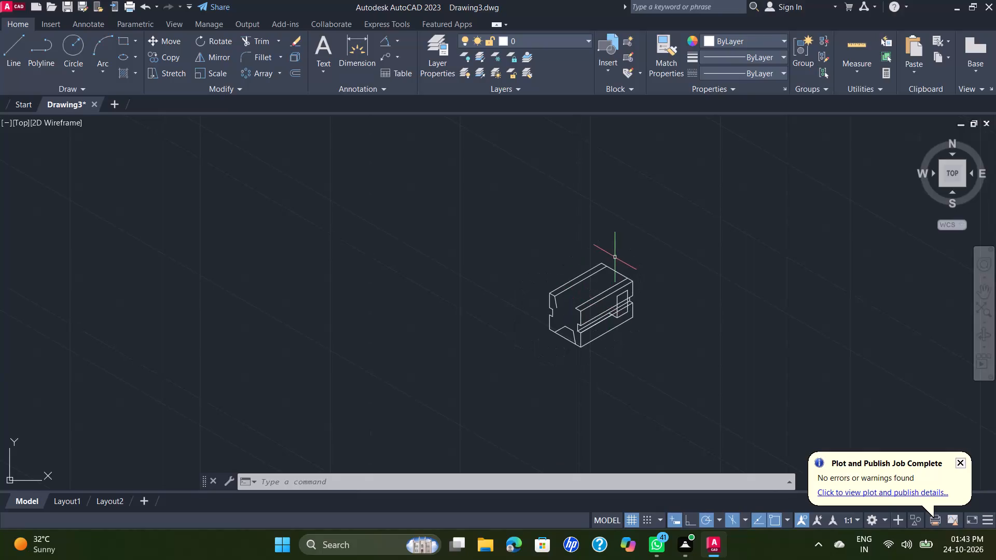
Draw a 40 mm line across the top recess's front opening, joining the front ends of its two long top edges.
scroll(618, 256, up, 2)
middle_drag(633, 281, 606, 260)
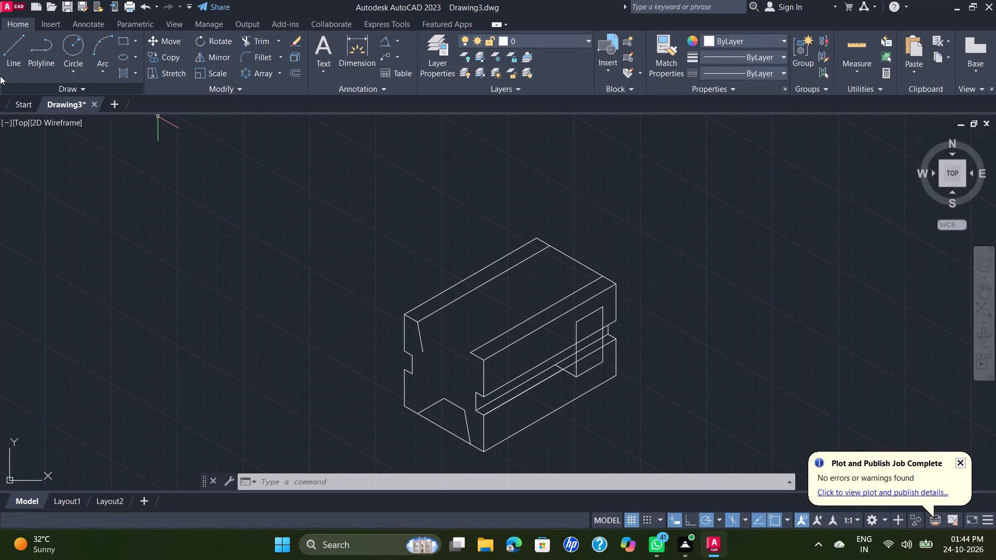
click(12, 48)
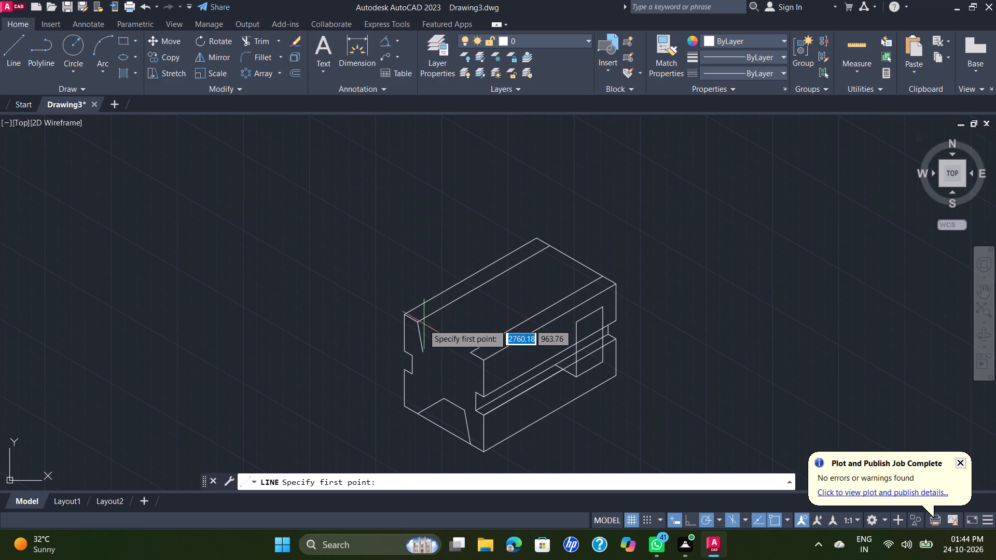
click(420, 323)
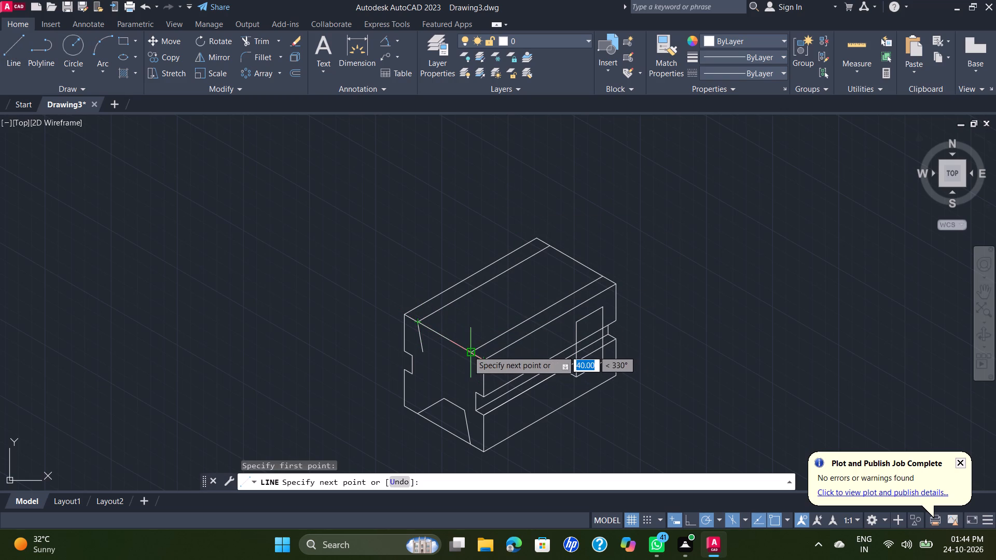
click(467, 351)
key(Escape)
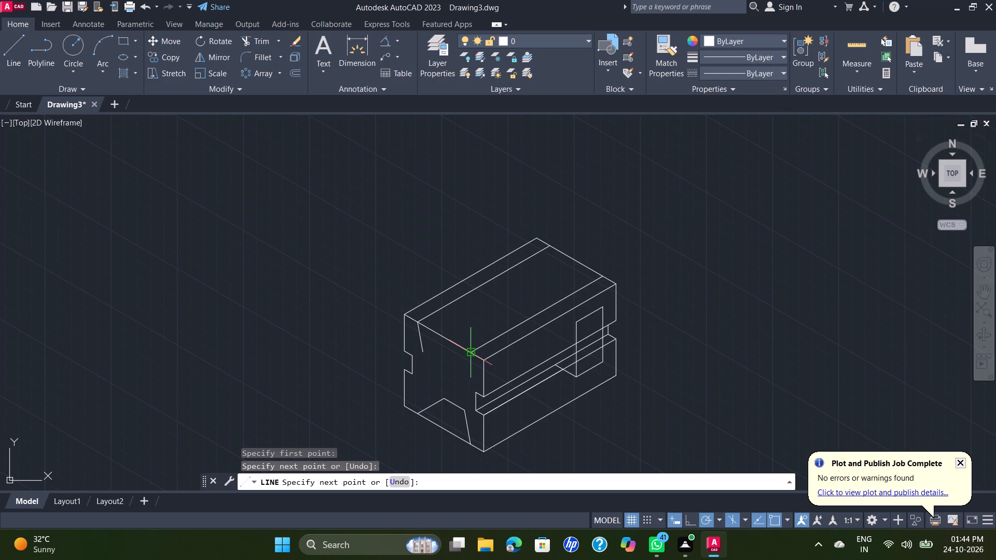
From the midpoint of the recess's front line, draw a 60 mm line back along the block's length.
key(space)
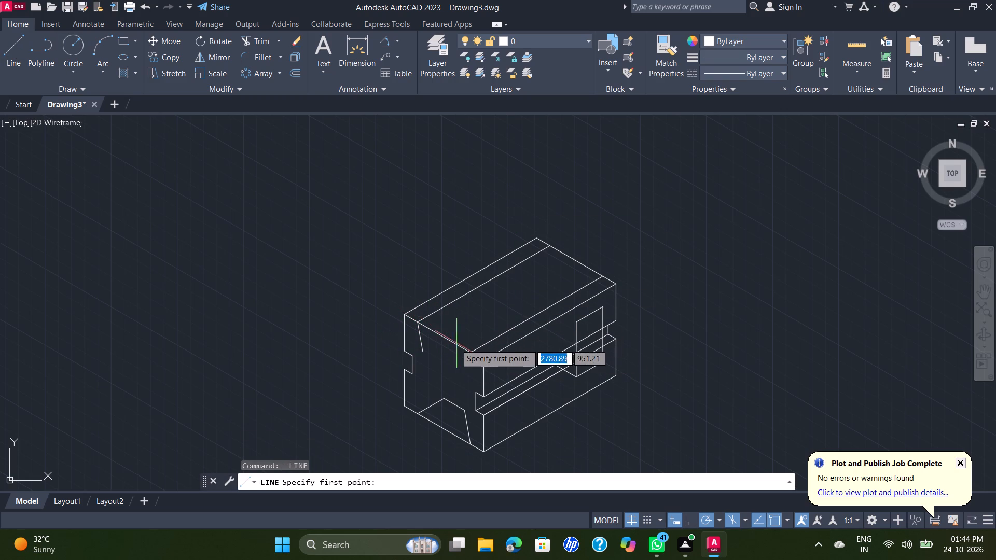
click(445, 336)
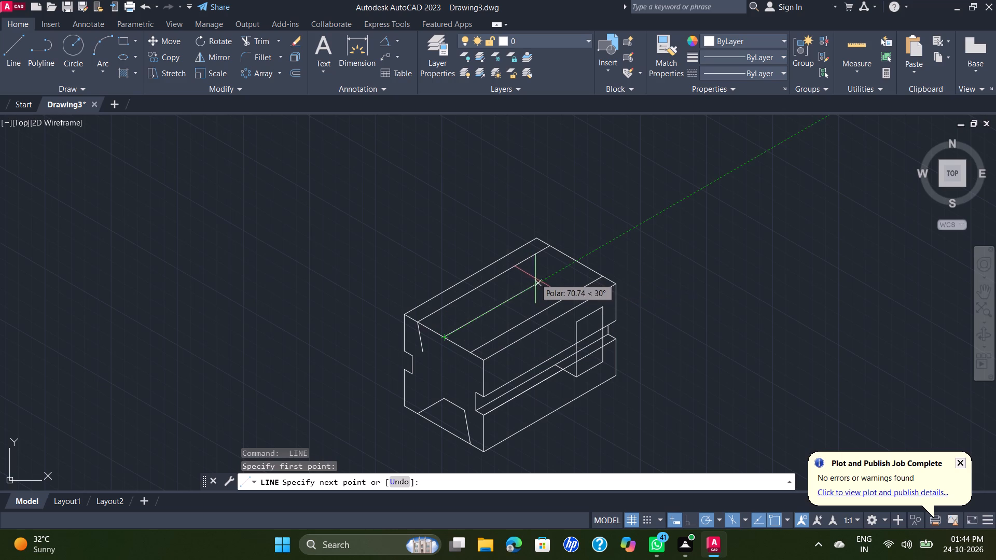
text(60)
key(Return)
key(Escape)
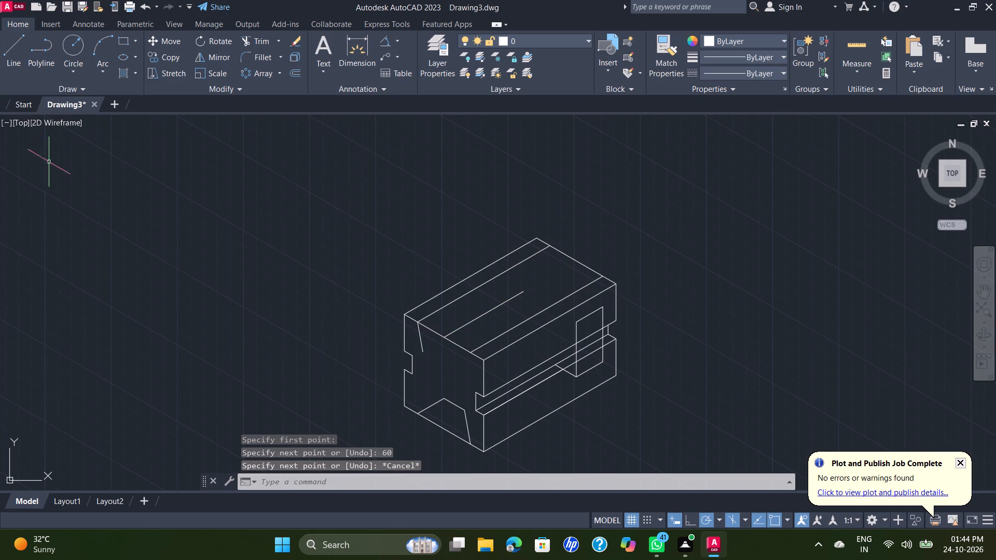
Draw an isocircle of radius 24 mm centred on the rear end of the 60 mm centre line.
click(135, 54)
click(127, 103)
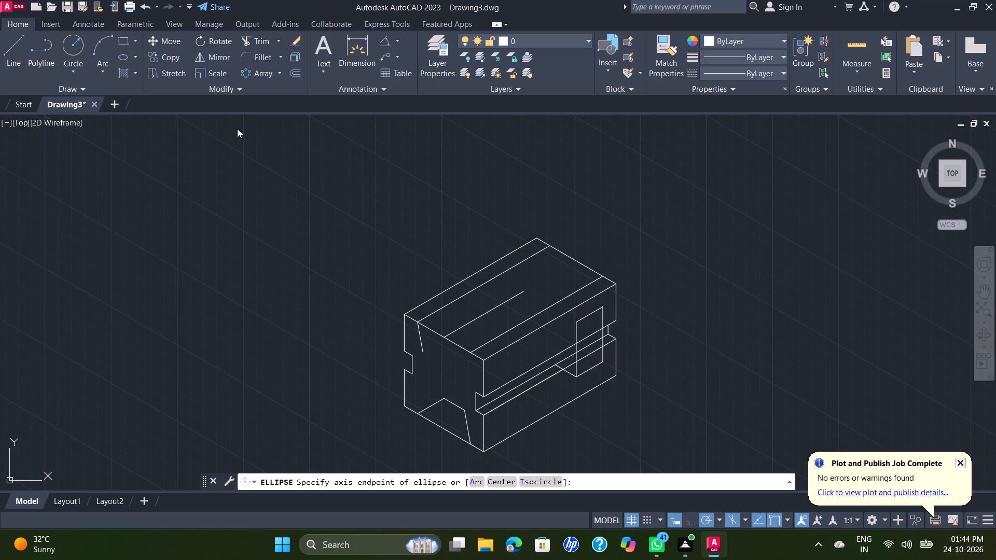
click(557, 479)
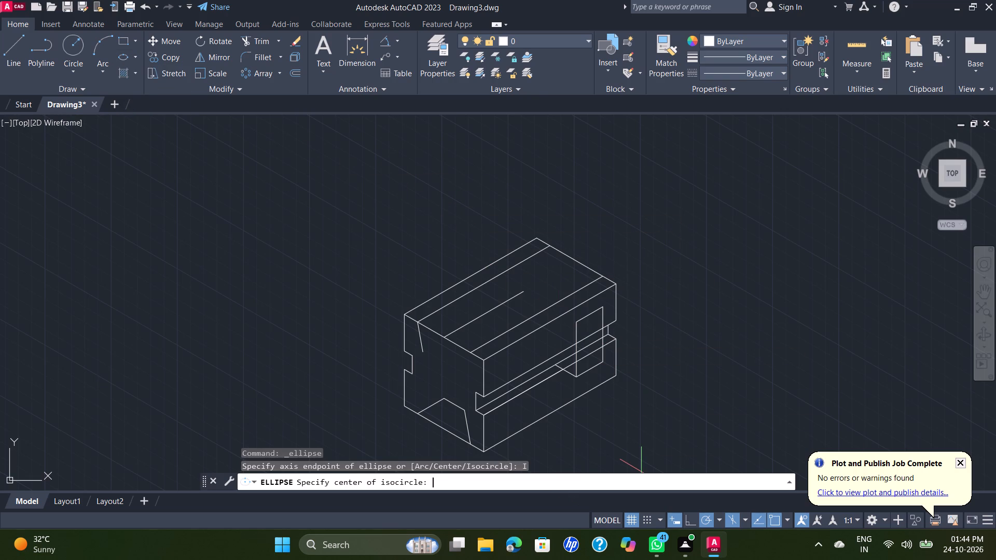
click(524, 292)
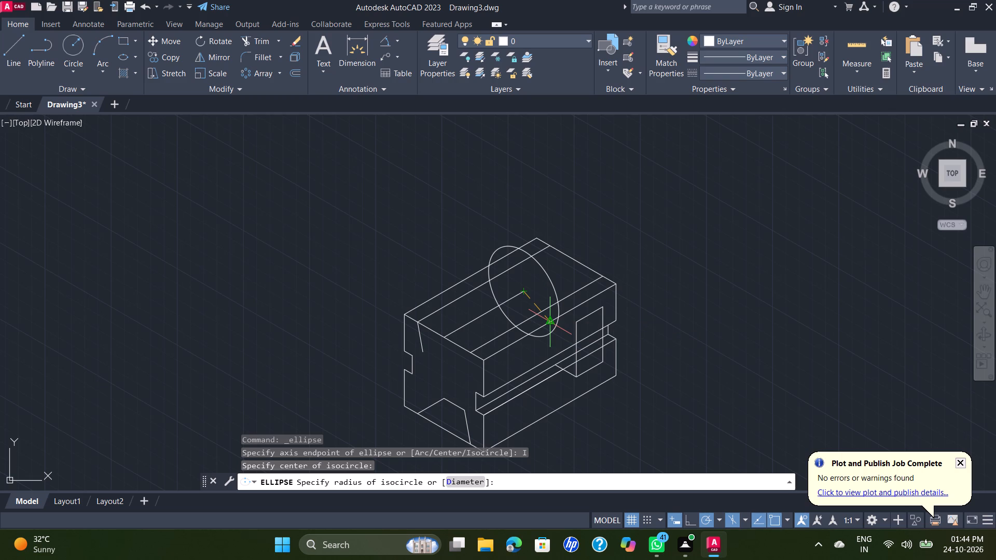
text(24)
key(Return)
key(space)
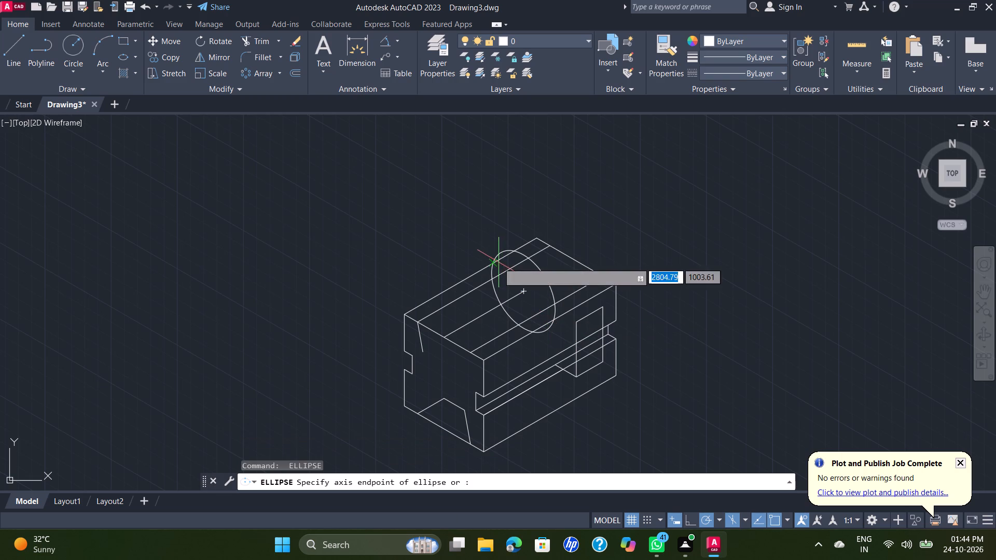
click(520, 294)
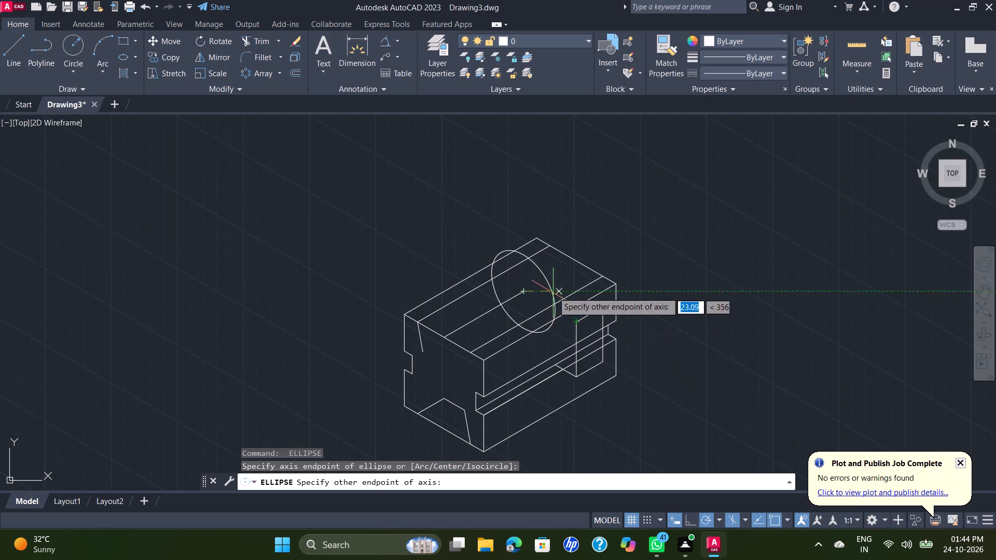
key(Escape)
Draw a concentric isocircle of radius 36 mm around the 24 mm one.
key(space)
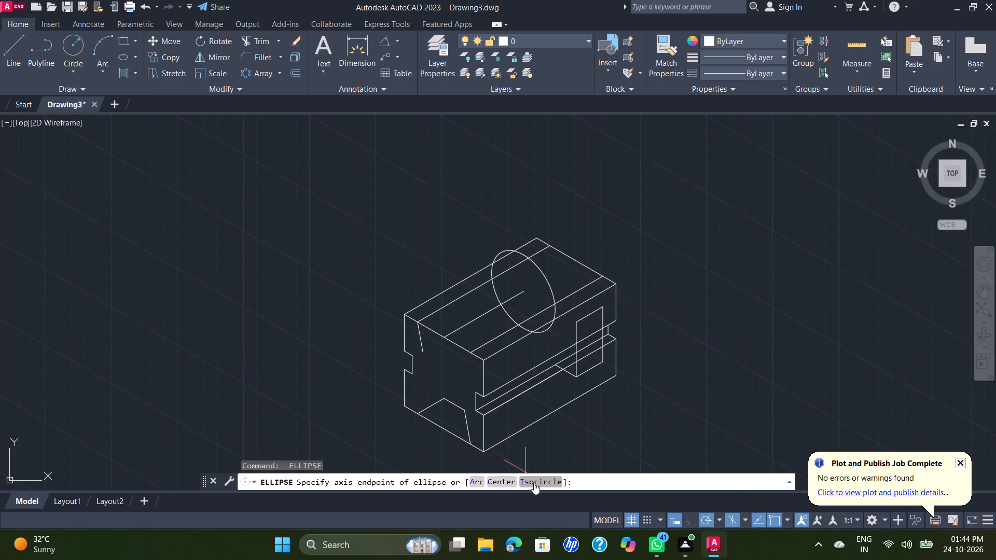
click(534, 483)
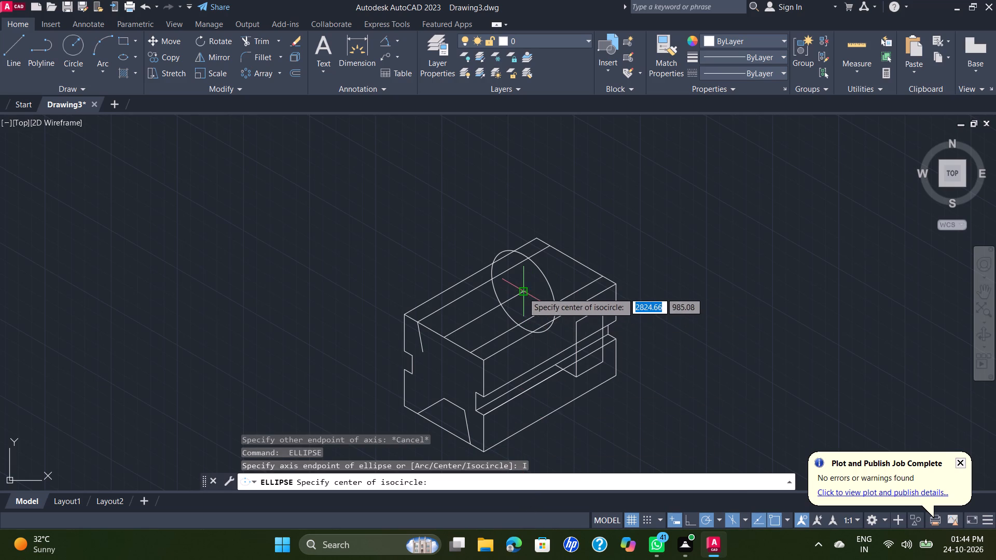
click(523, 292)
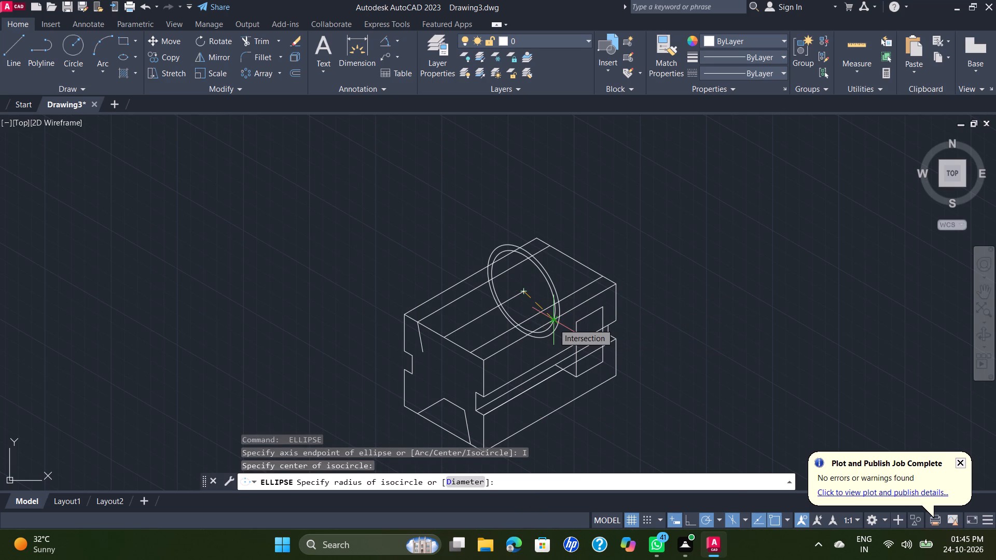
text(36)
key(Return)
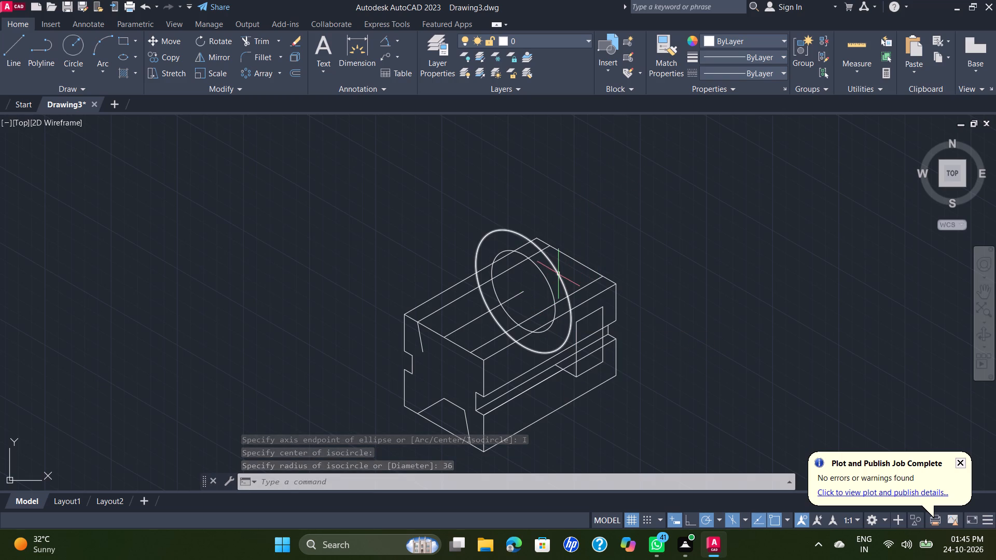
From the front notch's upper outer corner, draw a line 60 mm along the groove's upper edge, up to the top outer edge and across to the recess edge.
scroll(558, 272, up, 1)
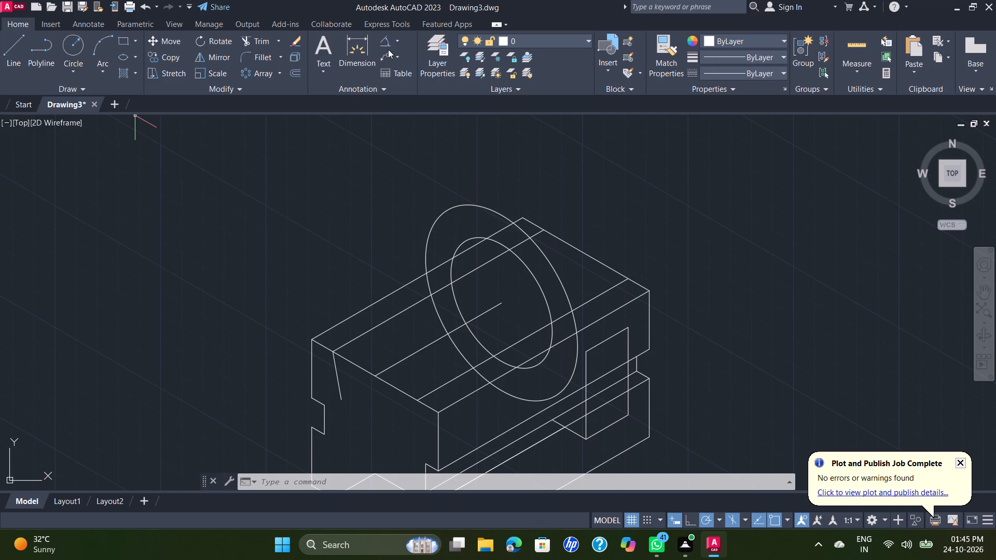
scroll(388, 49, down, 1)
middle_drag(516, 194, 538, 123)
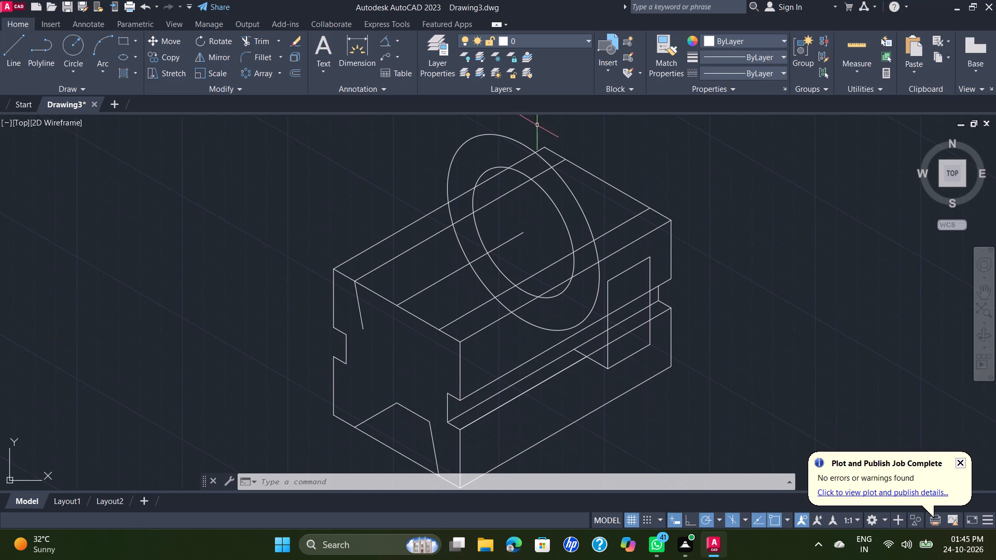
click(17, 43)
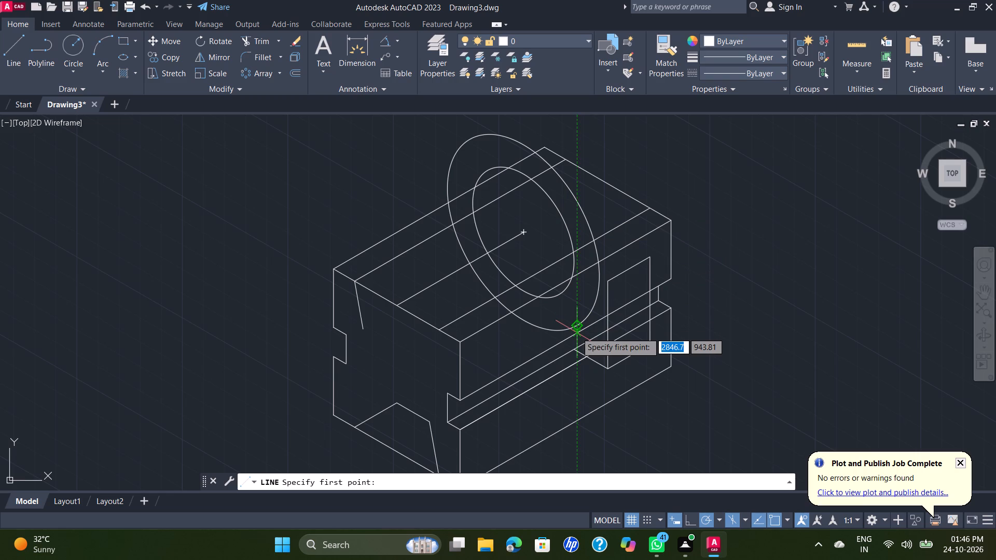
click(461, 402)
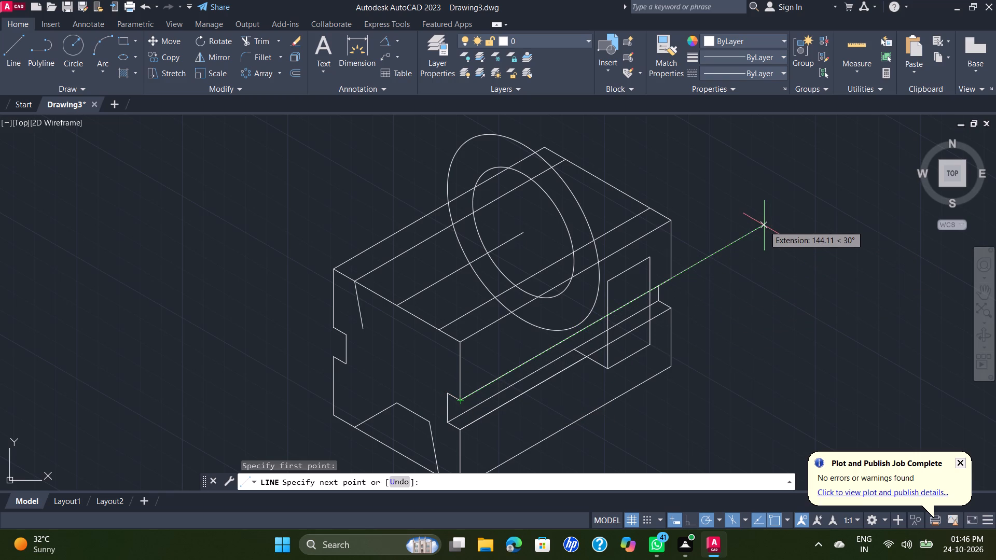
text(60)
key(Return)
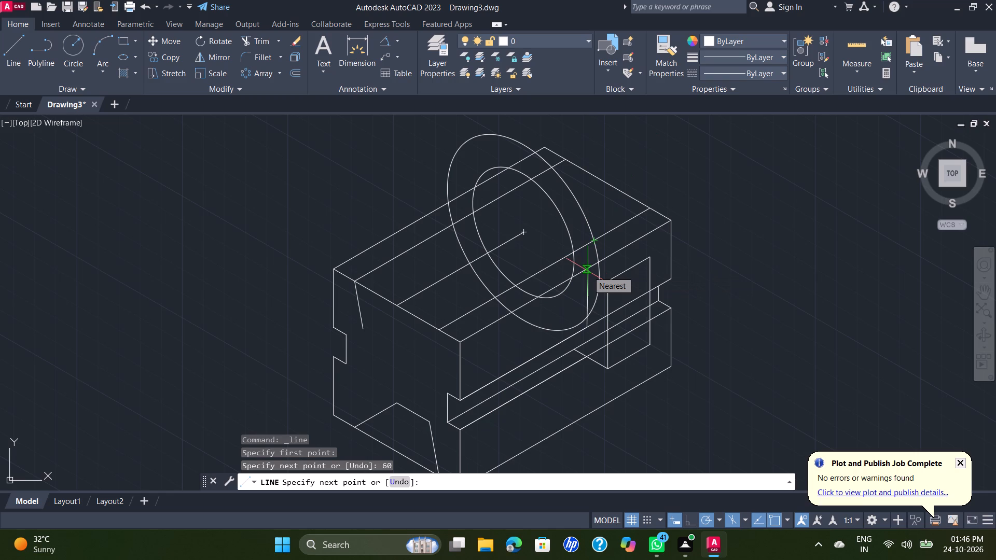
click(588, 271)
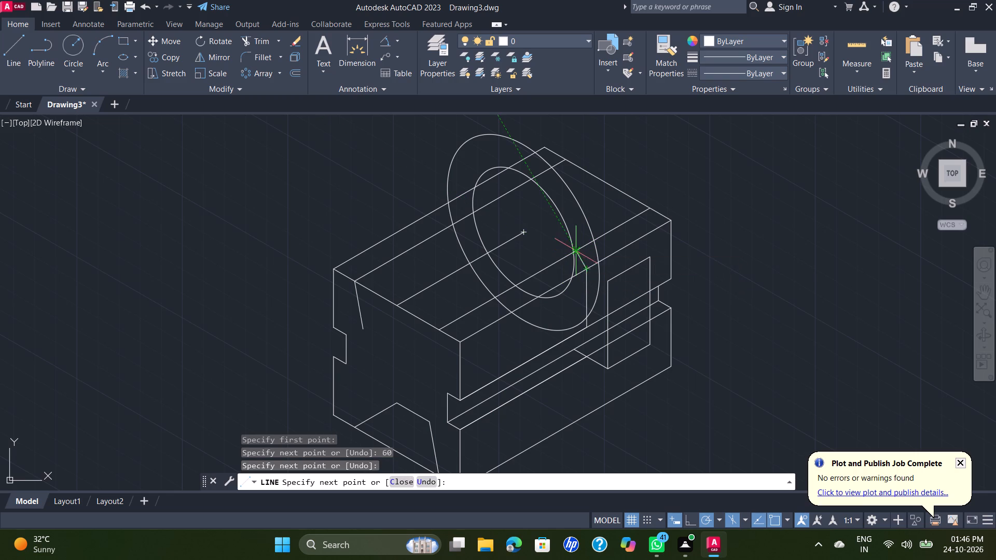
click(569, 259)
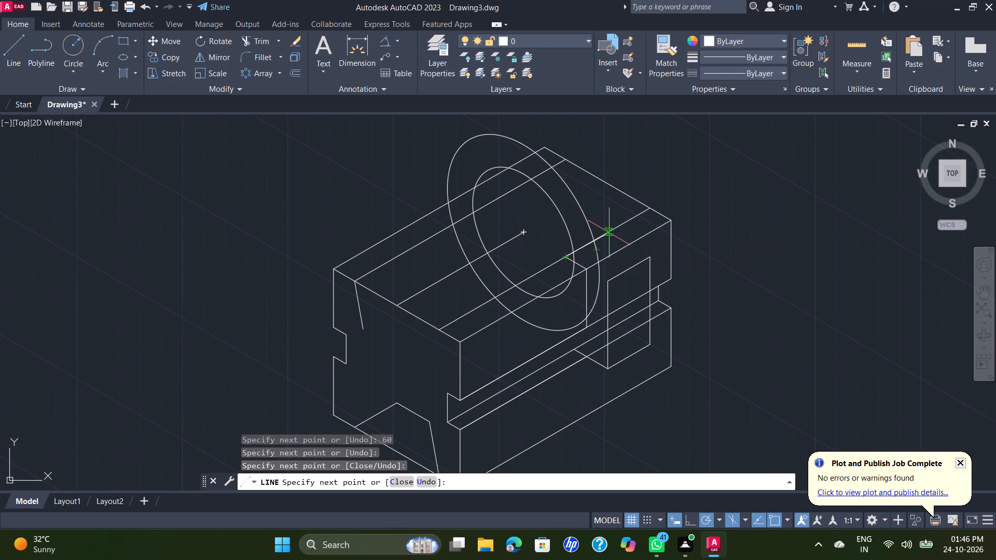
key(Escape)
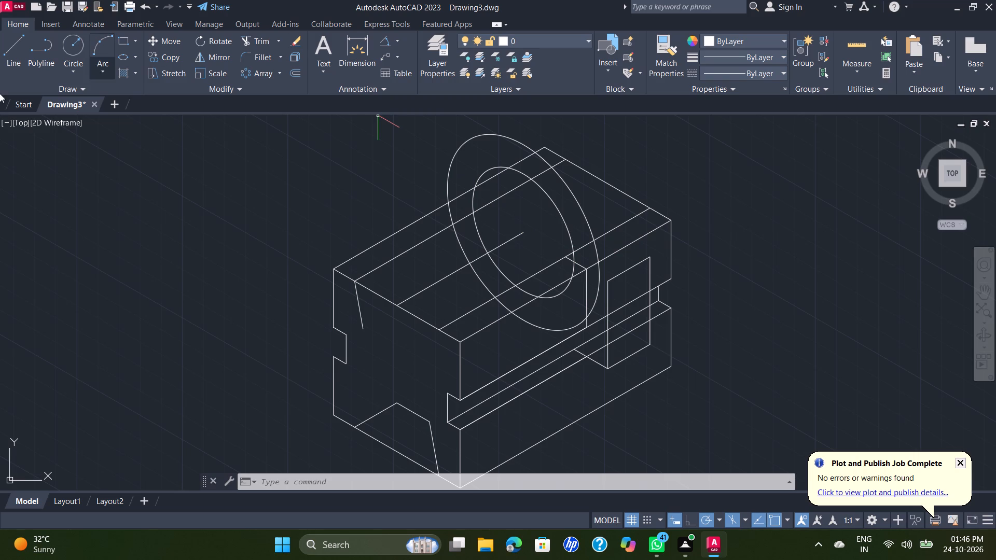
Draw a short line from the projecting feature's upper near corner inward, just past the larger isocircle.
click(13, 66)
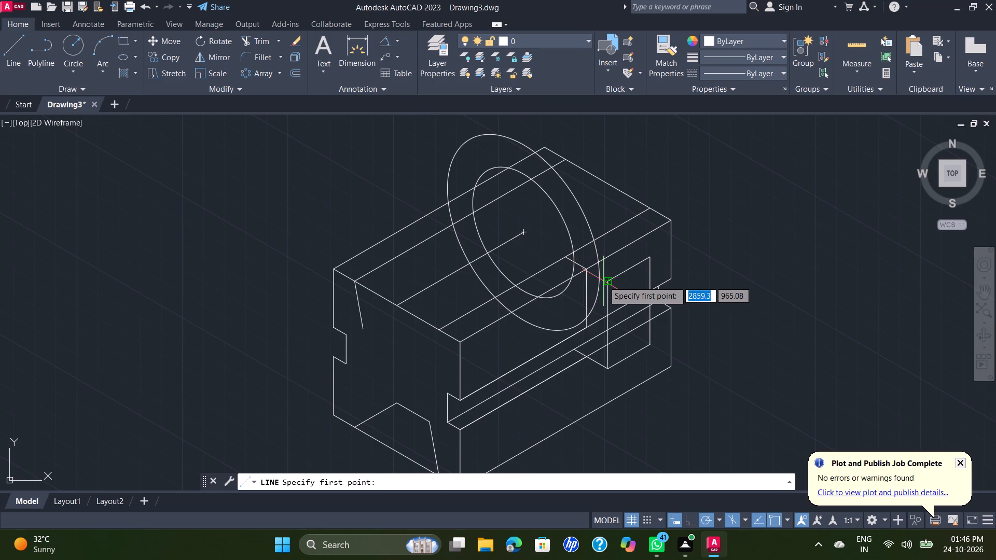
click(608, 282)
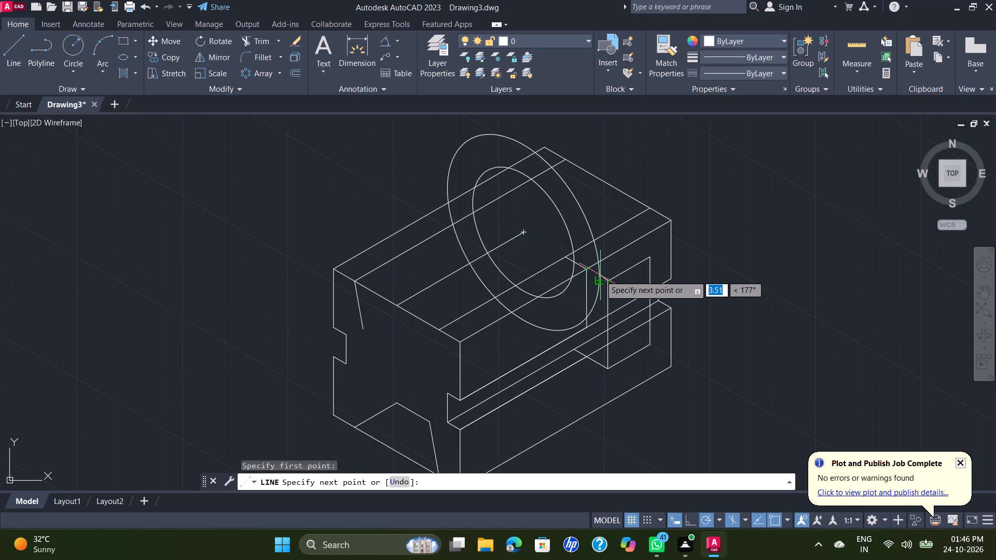
scroll(600, 275, up, 1)
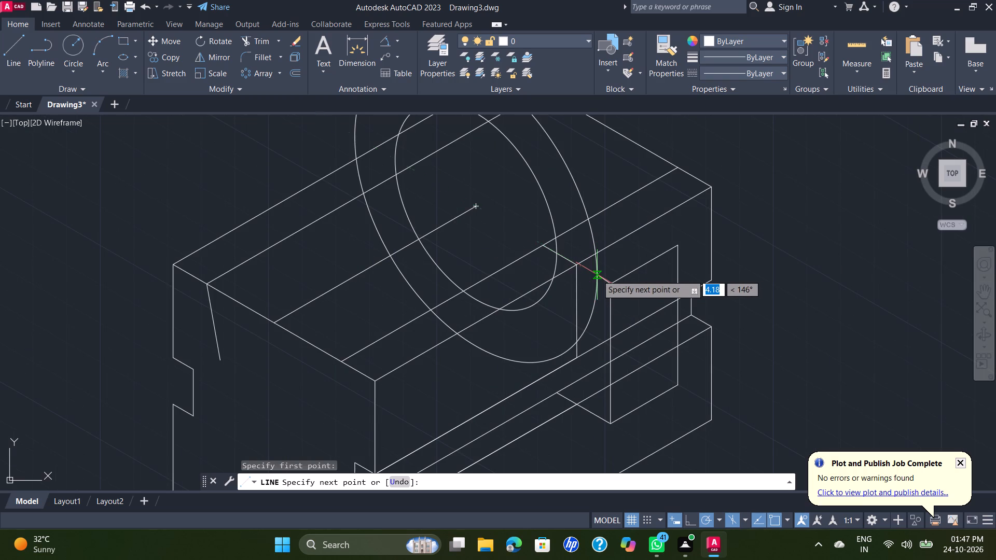
scroll(591, 274, up, 2)
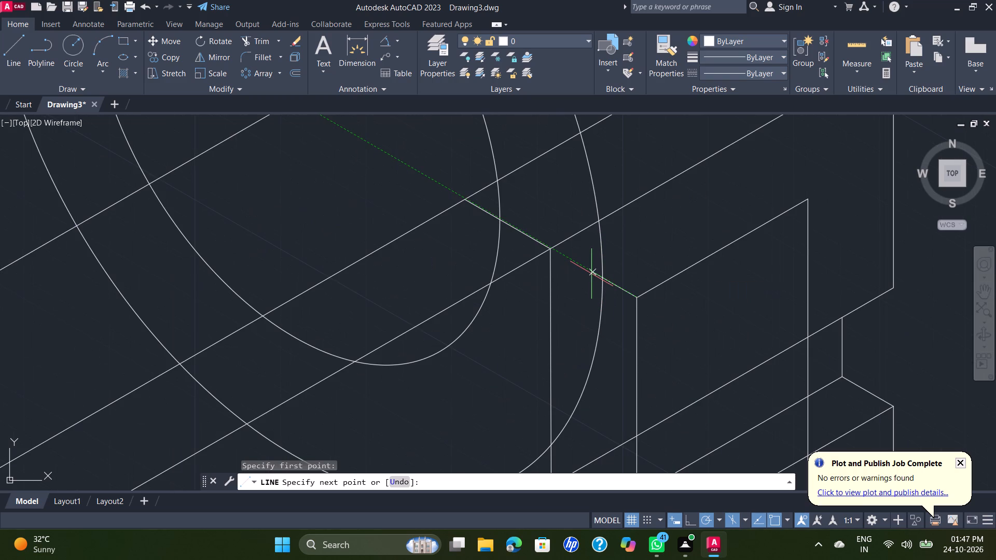
click(591, 274)
key(Escape)
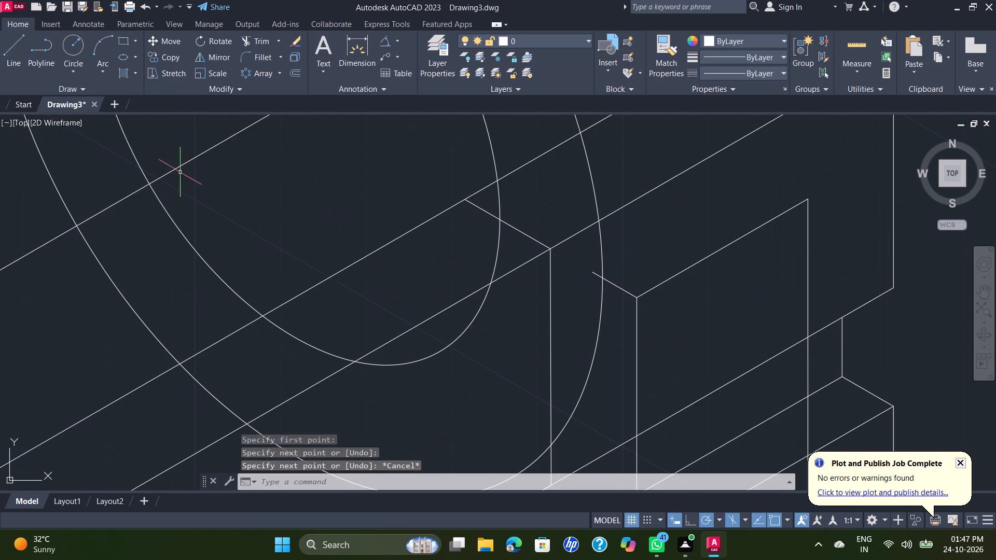
Trim the short line back to the larger isocircle and remove that circle's lower arc up to the block's far top outer edge.
click(247, 44)
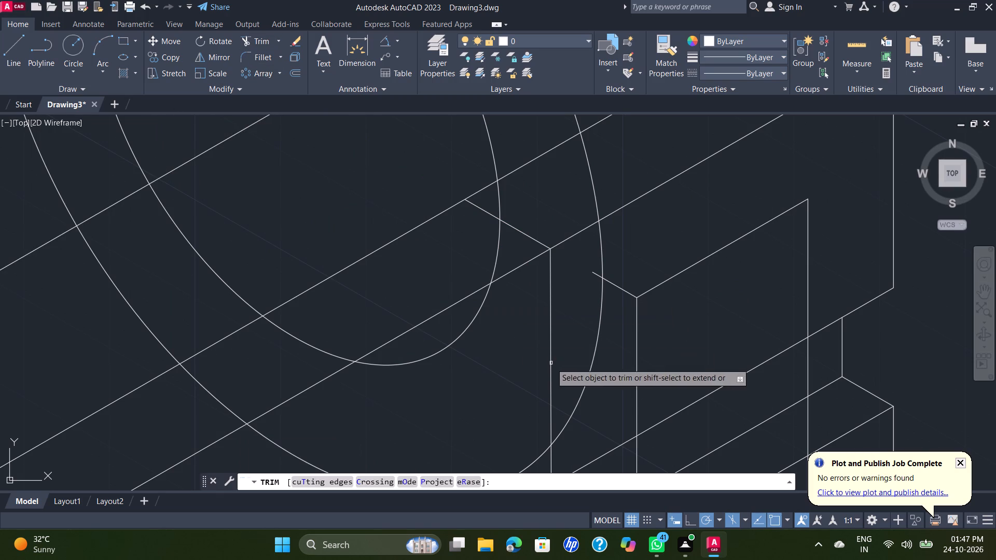
click(597, 276)
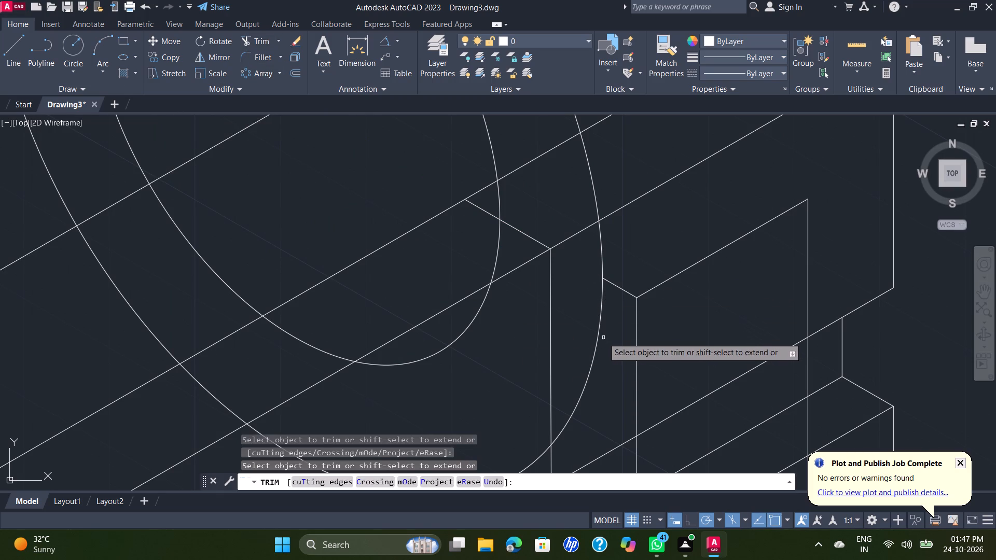
click(593, 335)
click(606, 340)
scroll(601, 345, down, 1)
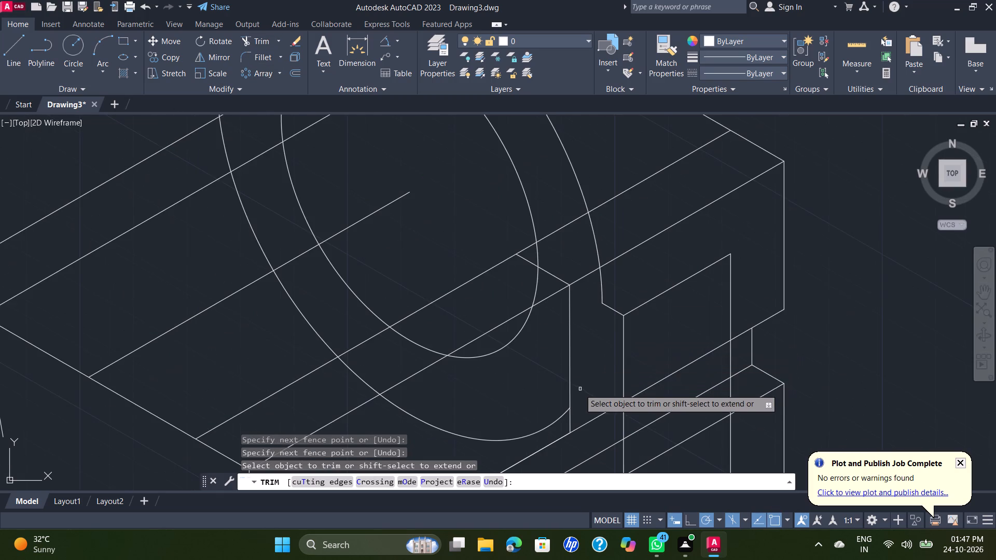
scroll(578, 389, down, 1)
click(560, 412)
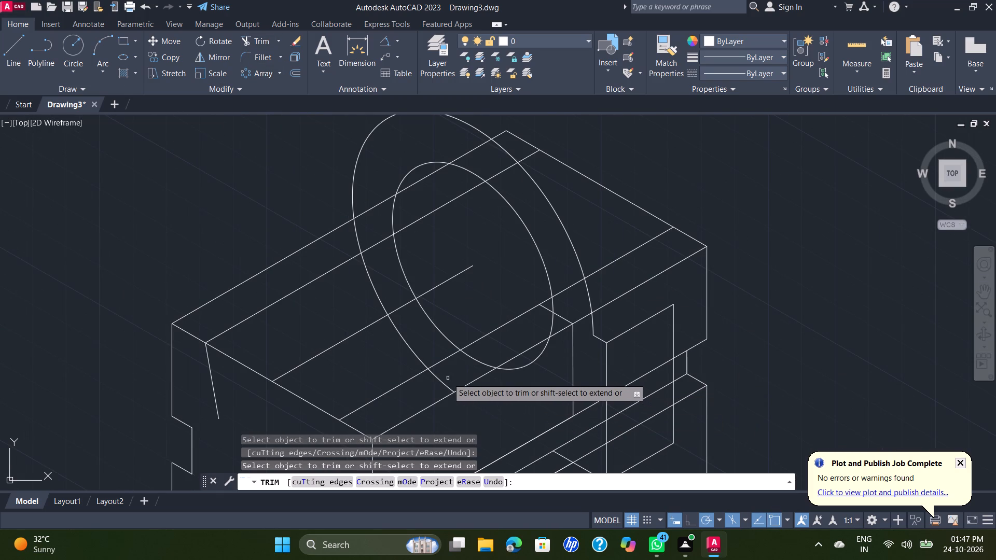
click(446, 387)
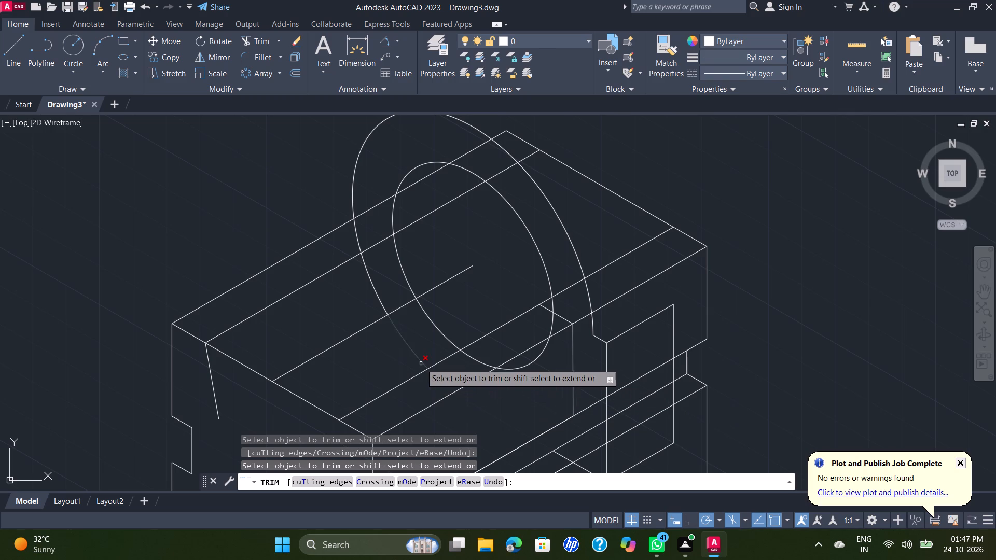
click(419, 361)
click(371, 287)
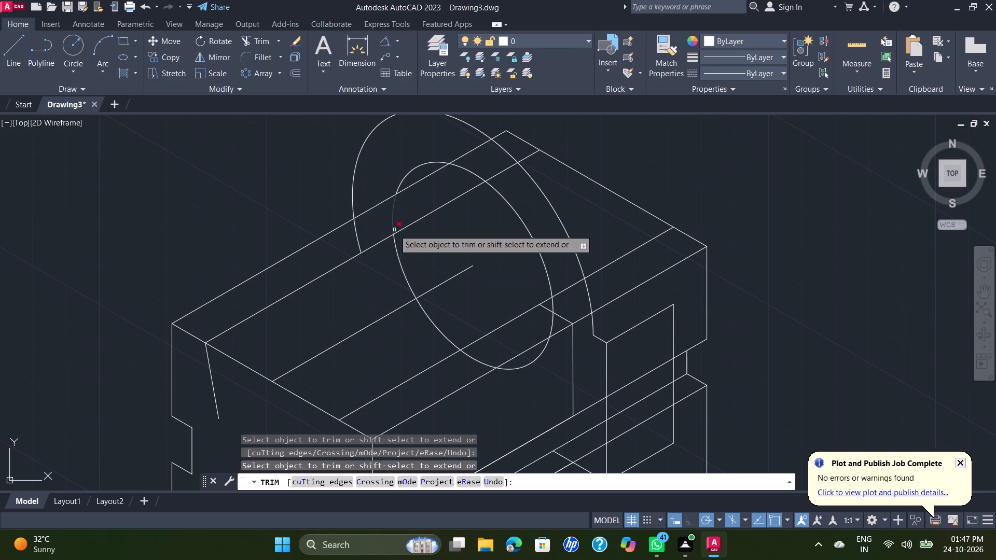
click(357, 241)
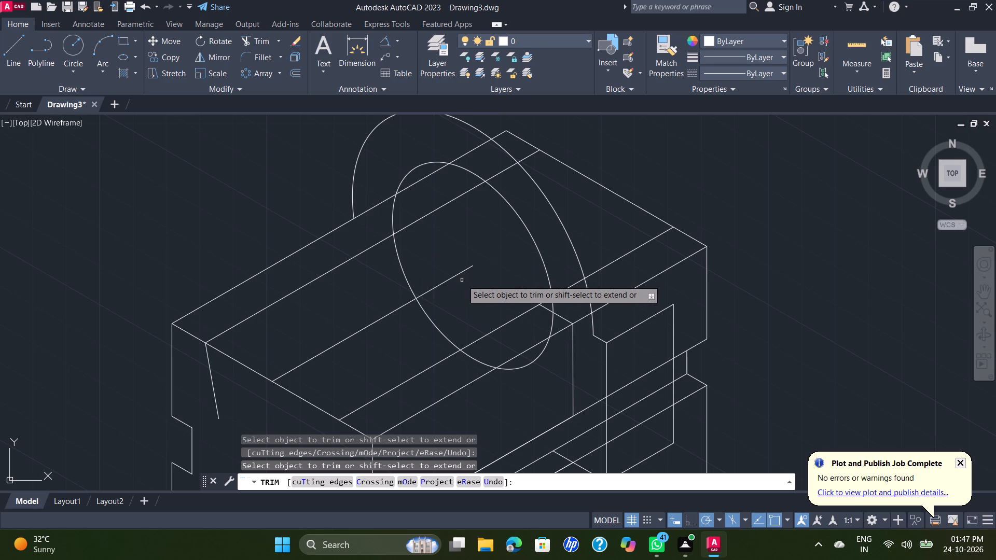
Trim the smaller isocircle's near lower arc beyond the projection's corner line, plus the corner line and recess edge stubs around it.
scroll(501, 271, down, 1)
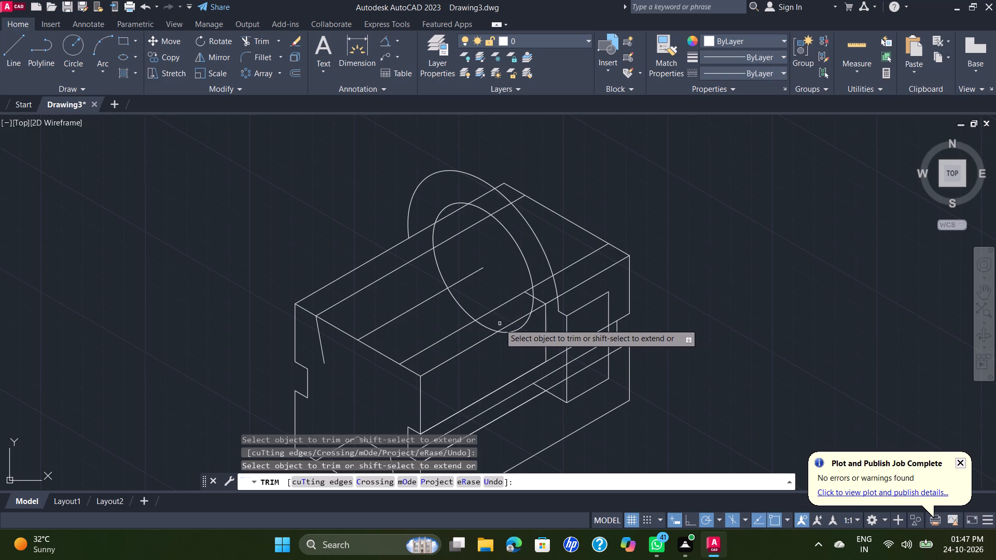
click(522, 331)
click(518, 328)
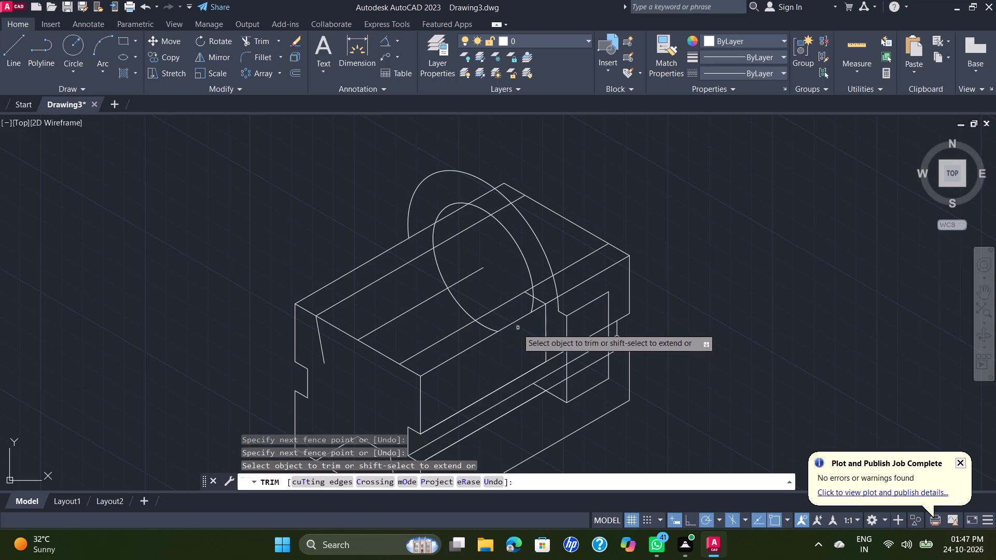
scroll(533, 306, up, 1)
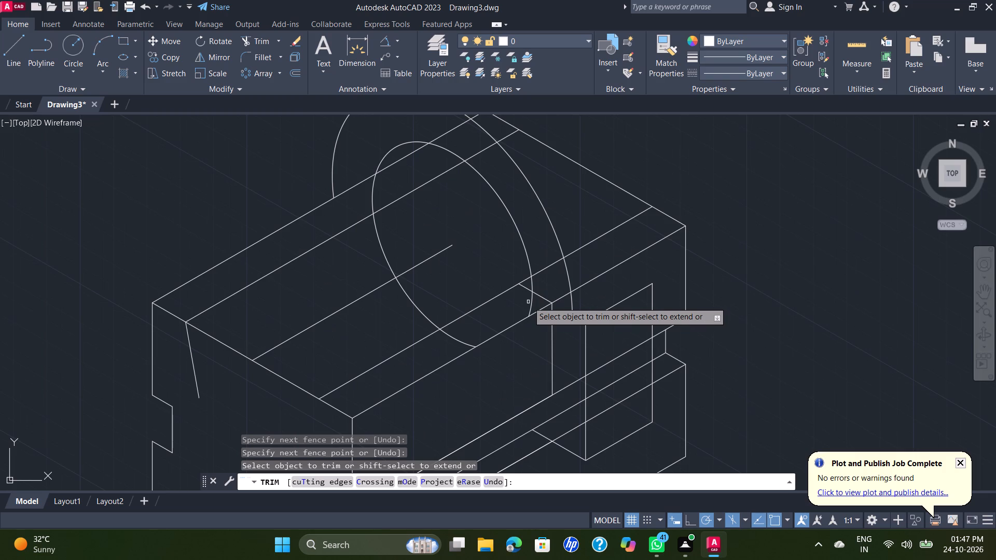
click(532, 304)
click(523, 282)
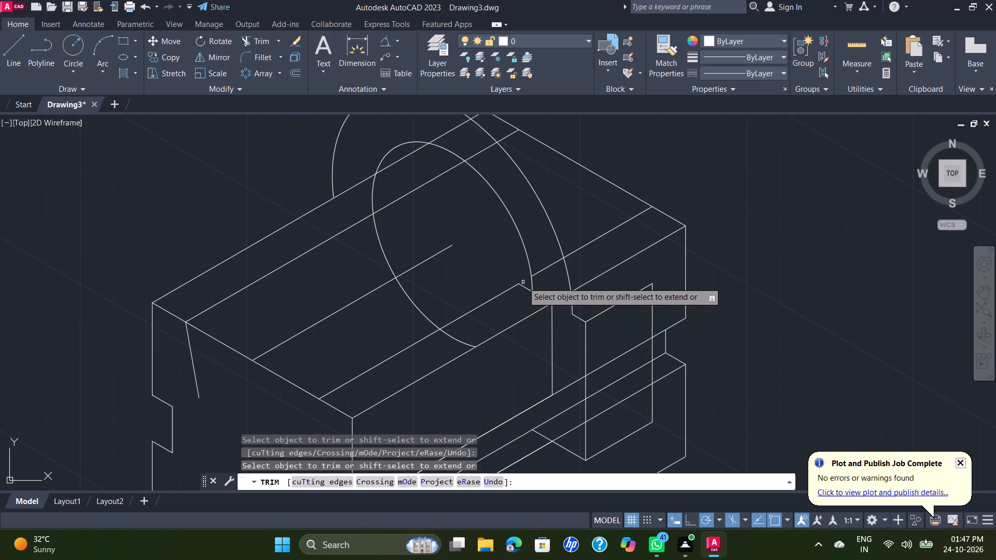
click(521, 288)
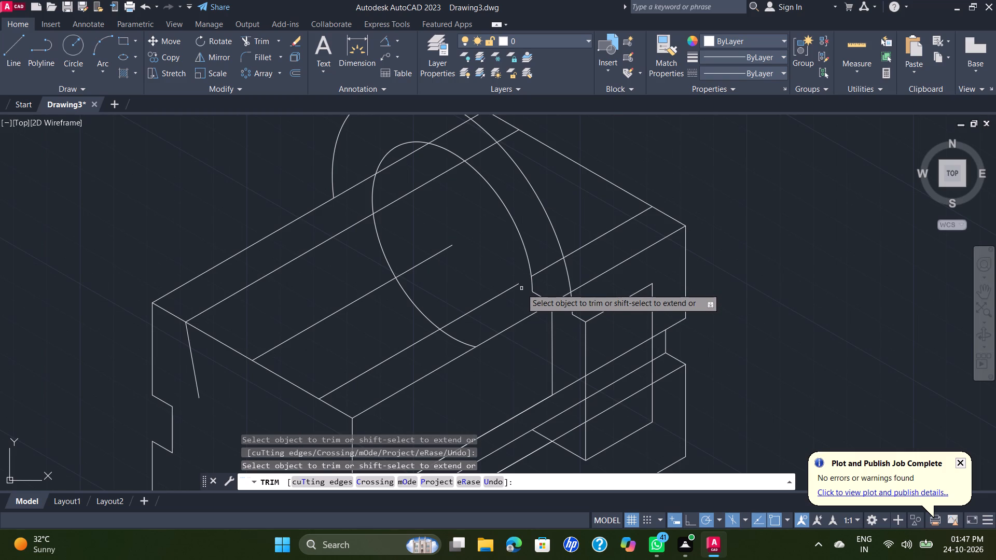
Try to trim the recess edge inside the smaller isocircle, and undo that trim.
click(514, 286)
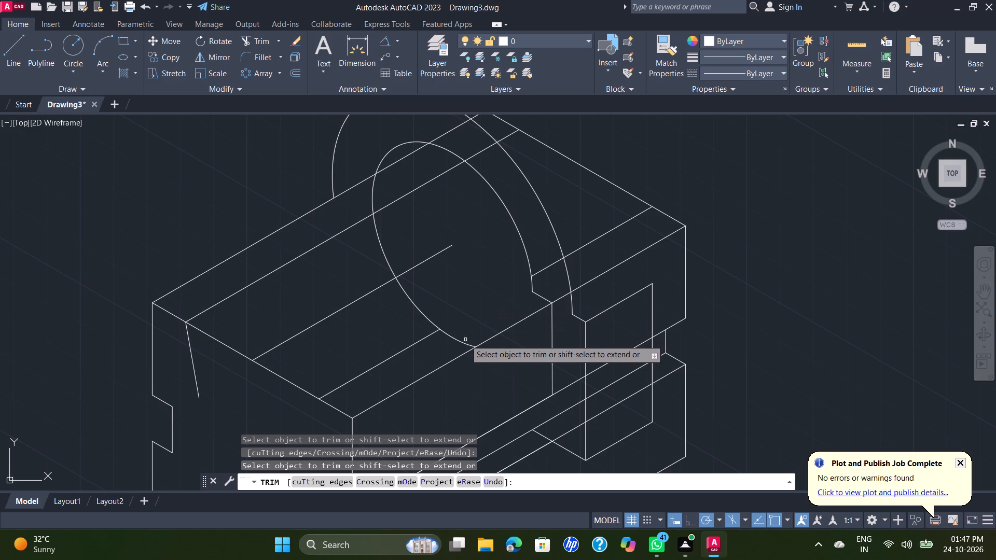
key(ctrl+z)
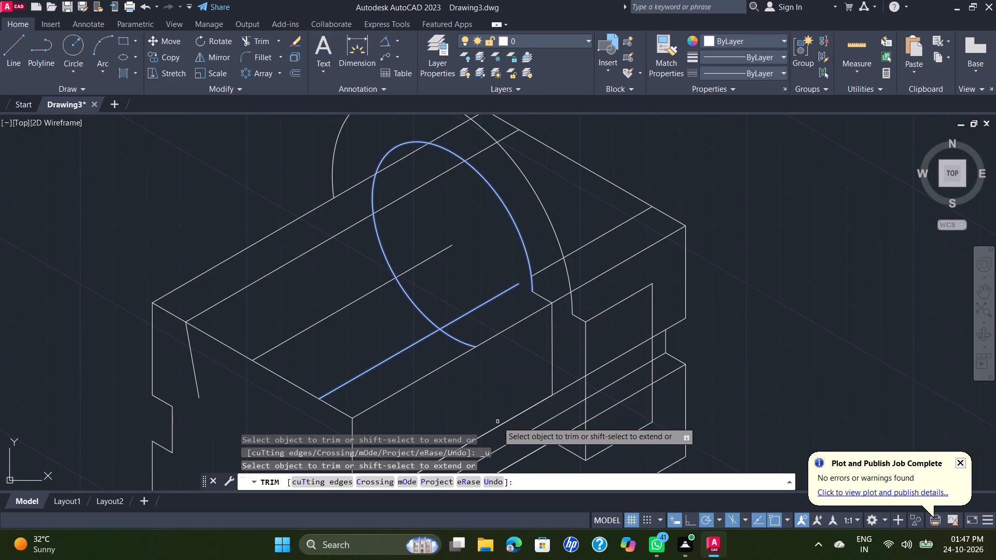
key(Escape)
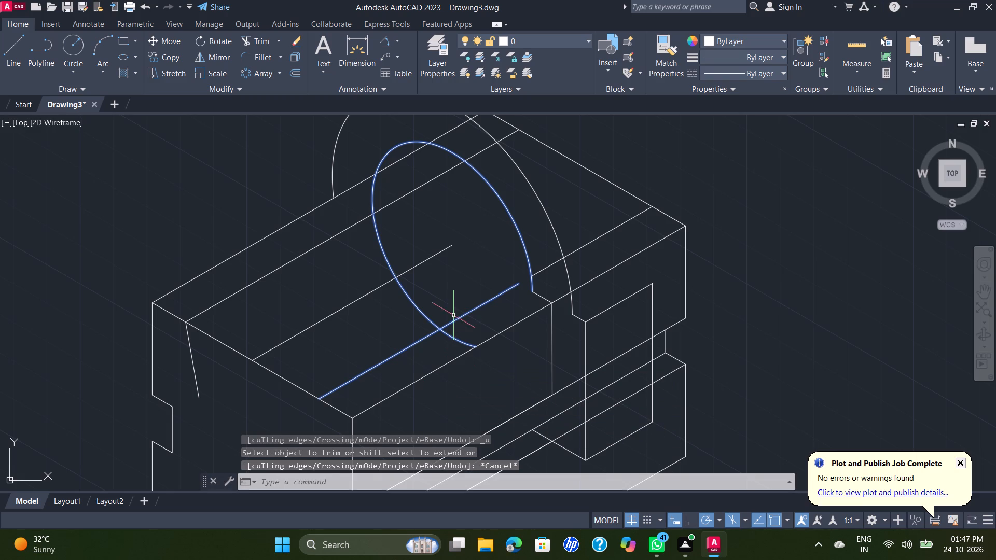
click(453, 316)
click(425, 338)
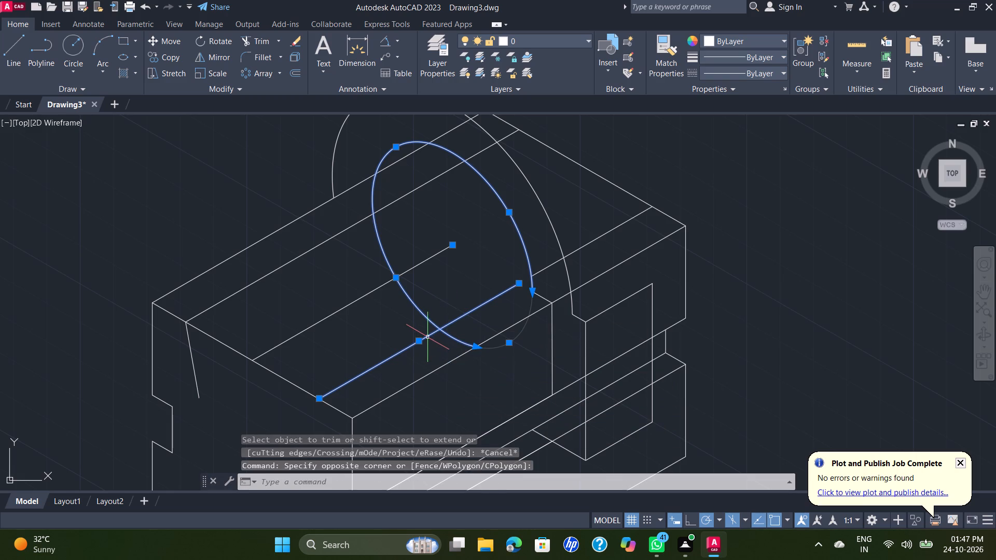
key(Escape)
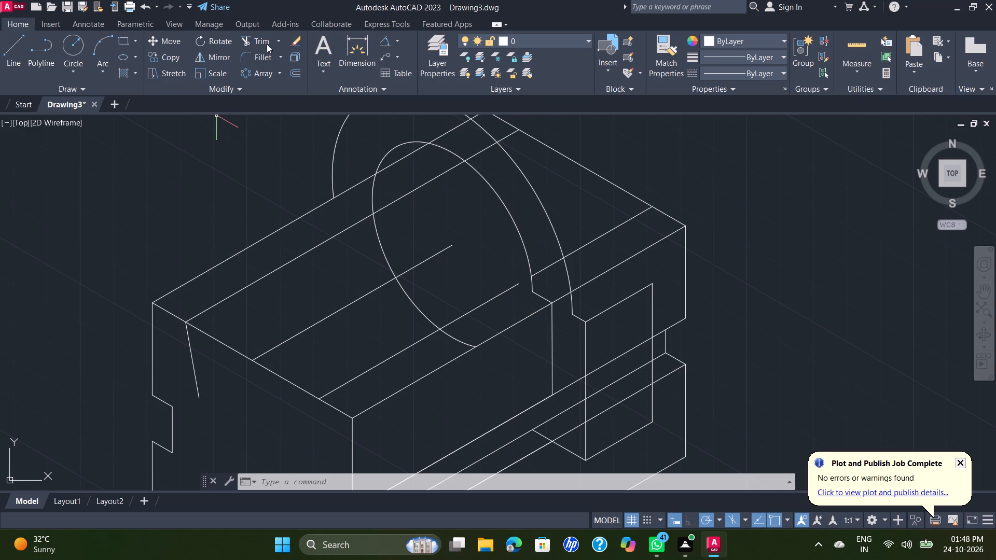
Extend the near recess edge across the gap at the smaller isocircle.
click(281, 44)
click(276, 82)
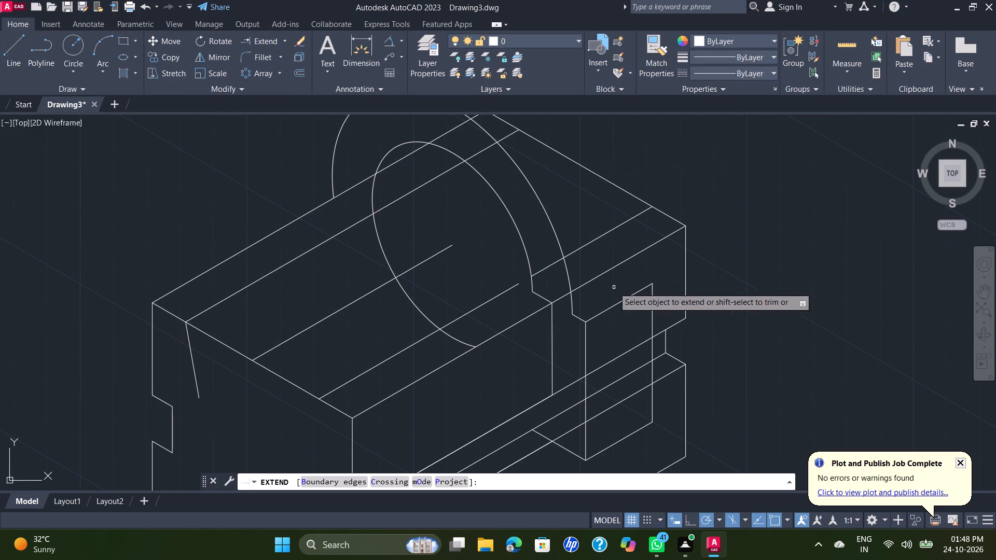
click(502, 292)
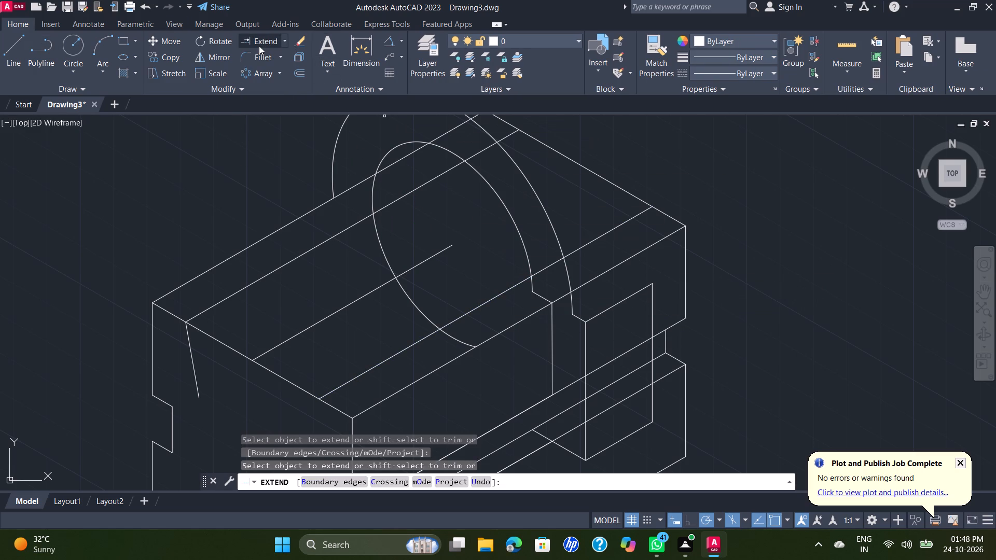
Trim the remaining lower arc of the smaller isocircle up to the far recess edge.
click(259, 46)
click(289, 44)
click(286, 44)
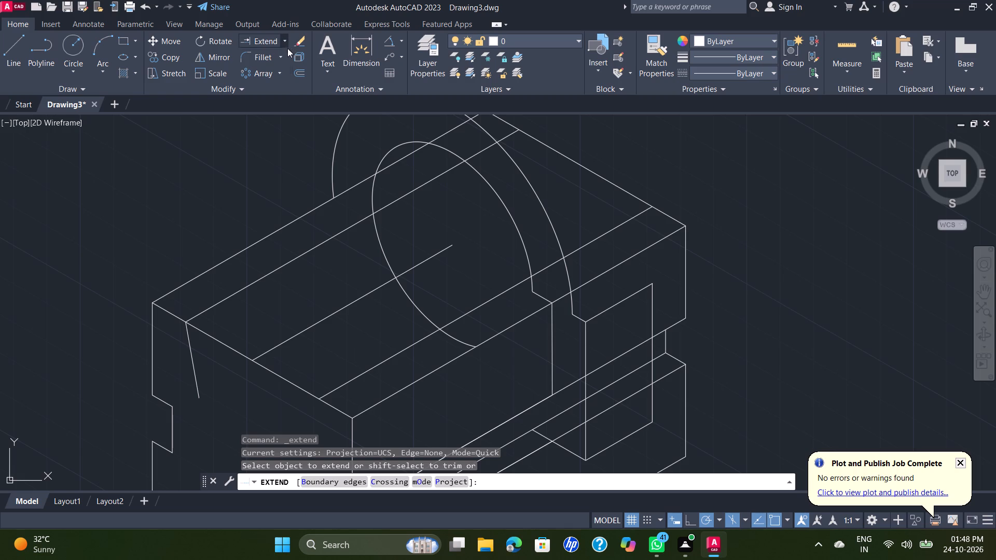
click(280, 64)
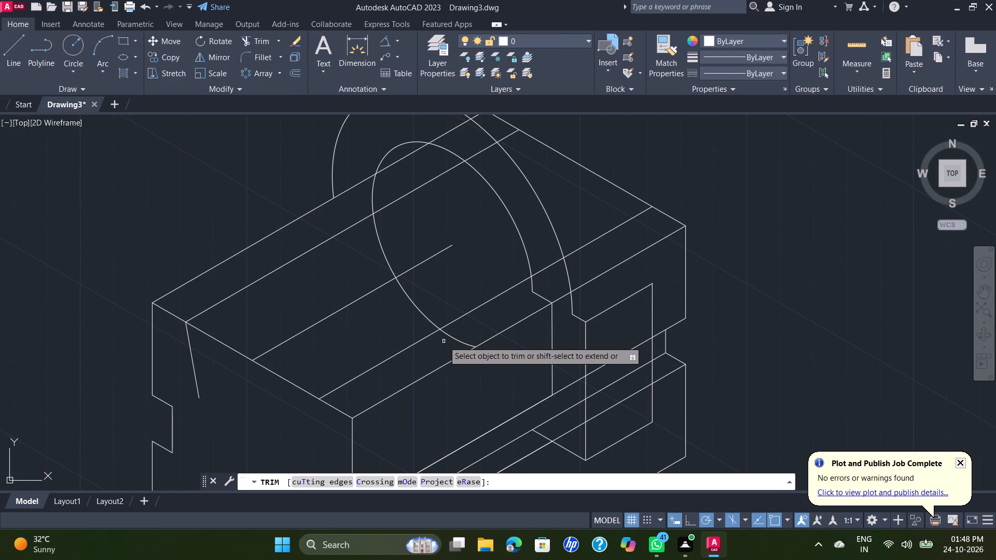
click(459, 342)
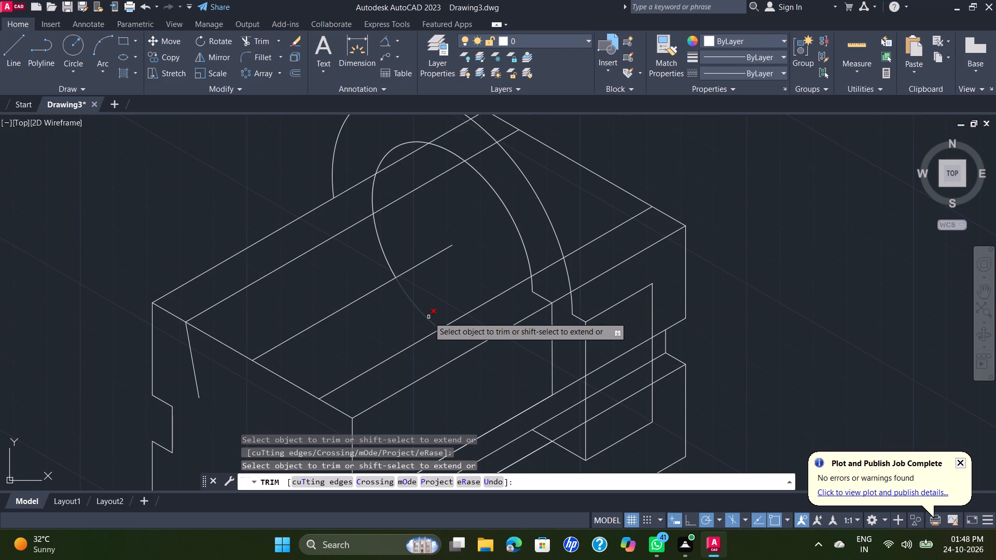
click(428, 317)
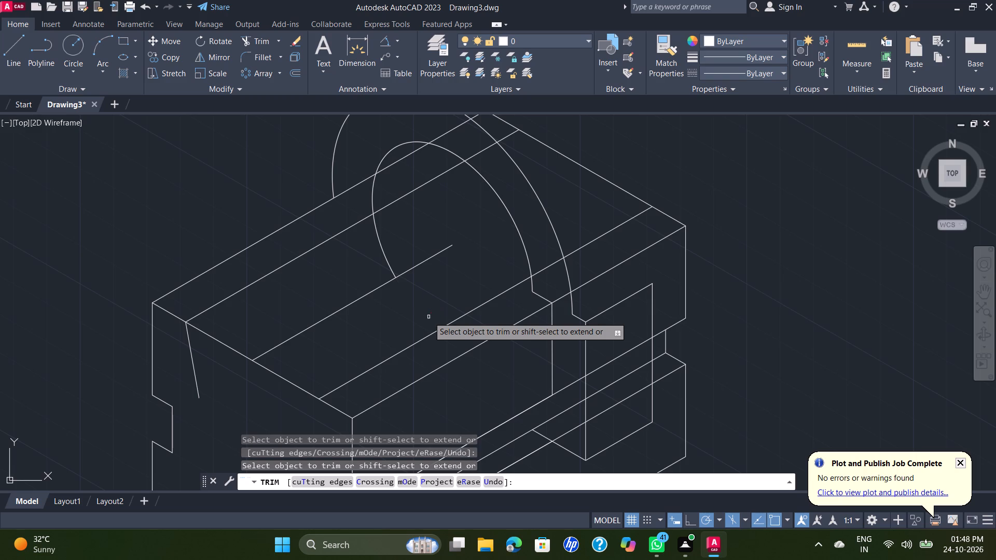
click(375, 230)
Trim the near top outer edge and the near recess edge where they cross the band between the two arcs.
scroll(433, 233, down, 1)
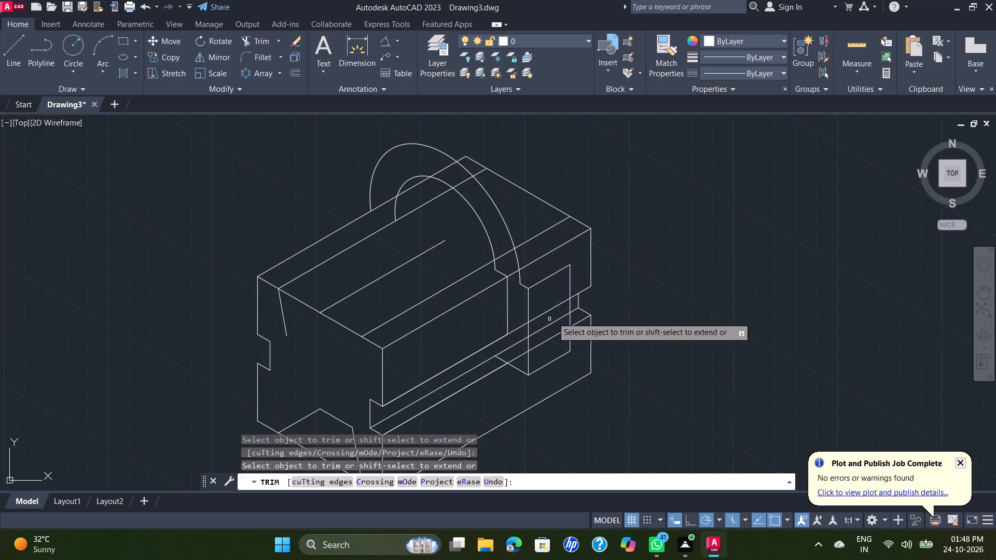
scroll(515, 274, up, 1)
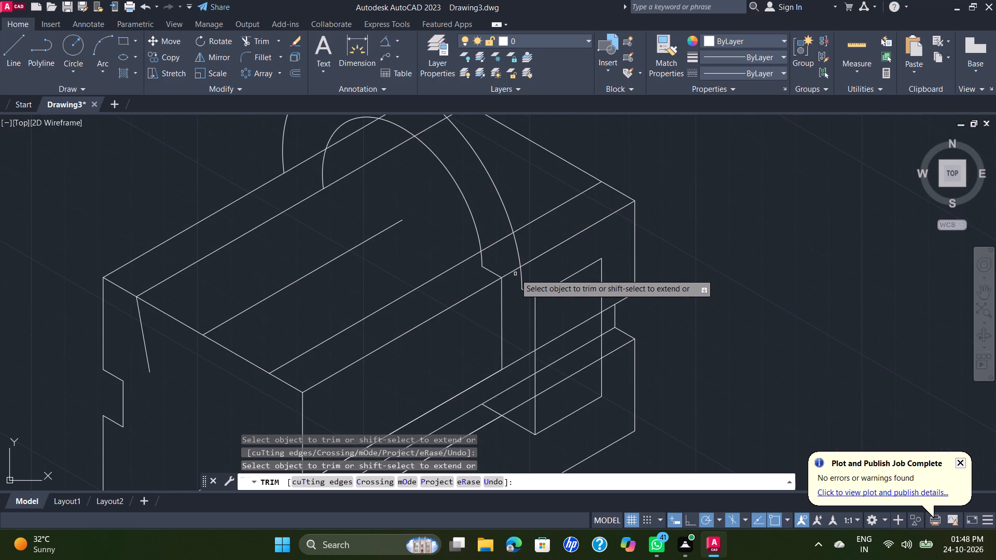
click(513, 271)
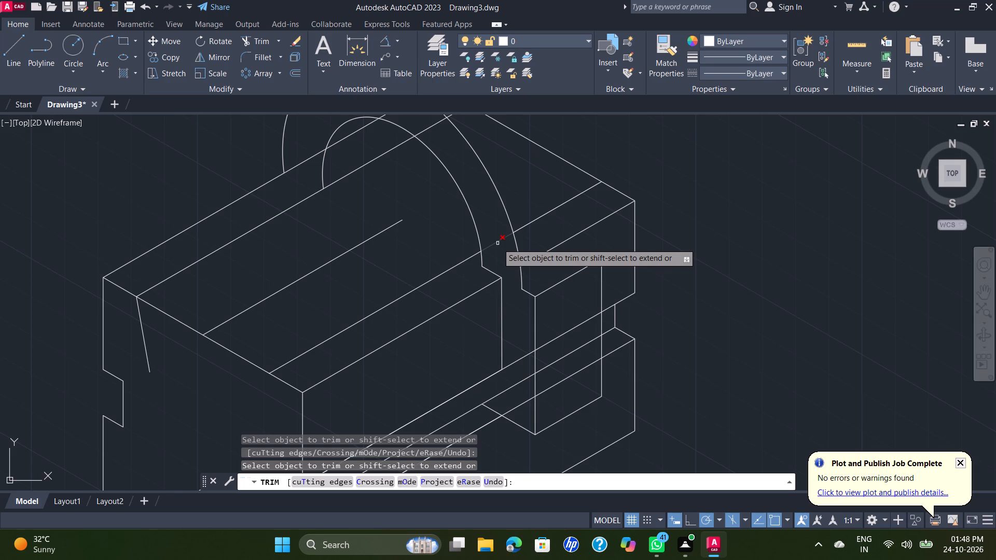
click(497, 243)
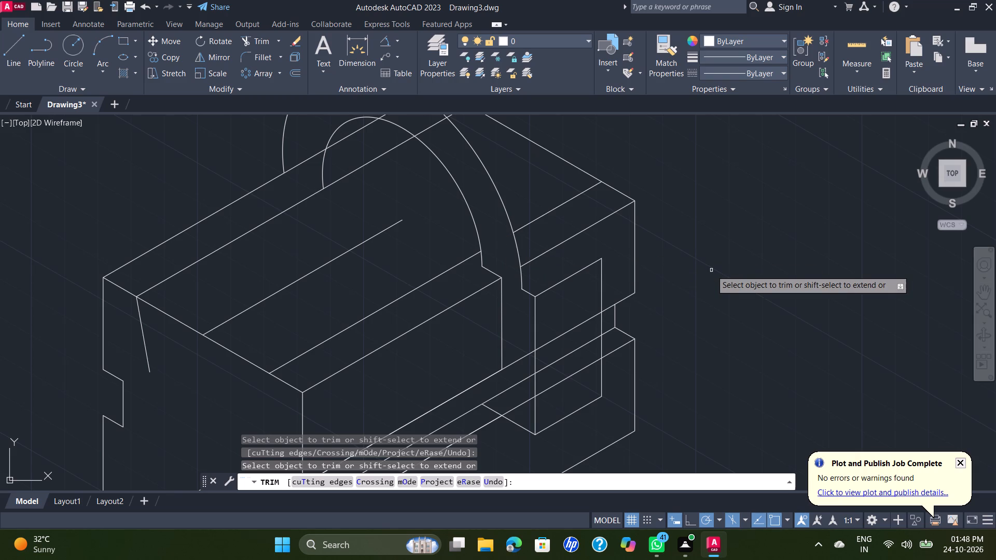
scroll(724, 277, down, 1)
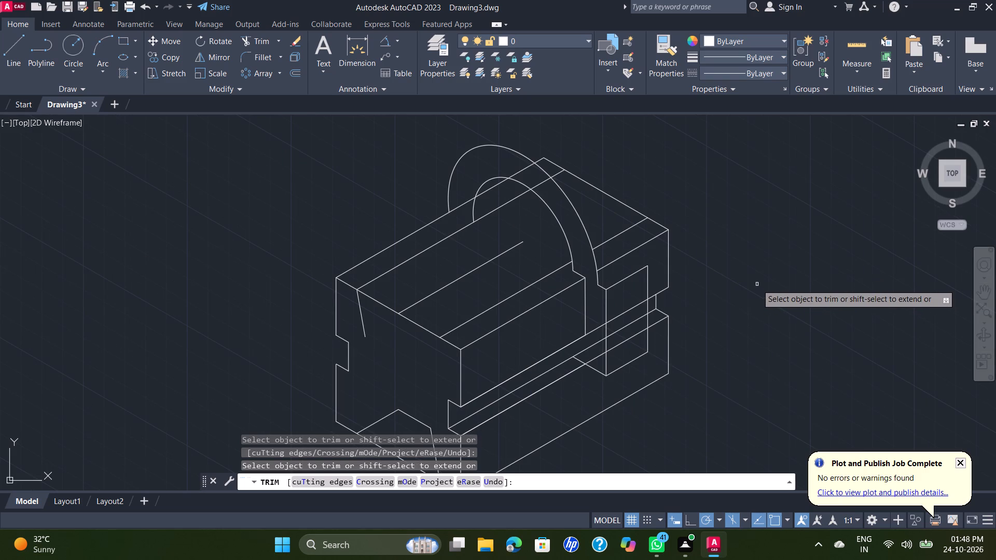
key(Escape)
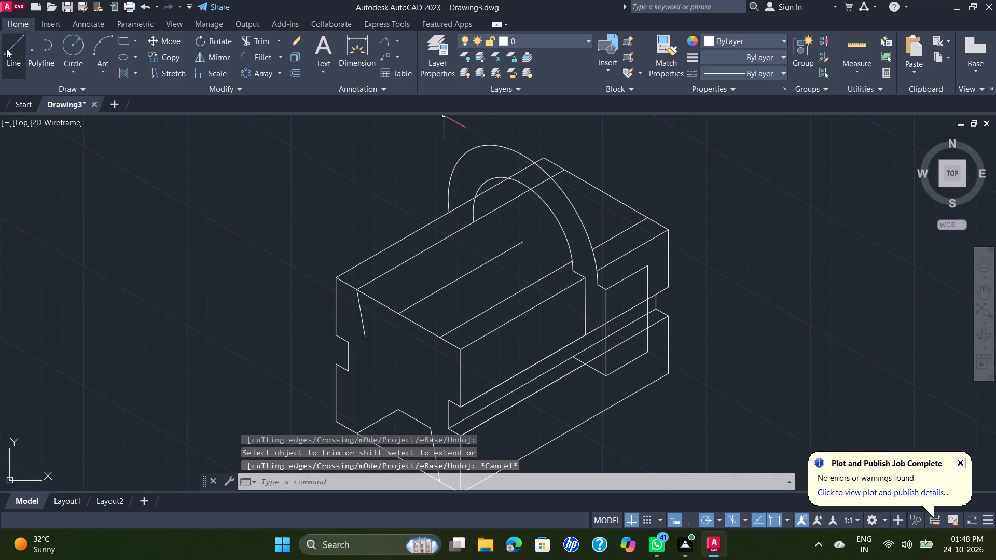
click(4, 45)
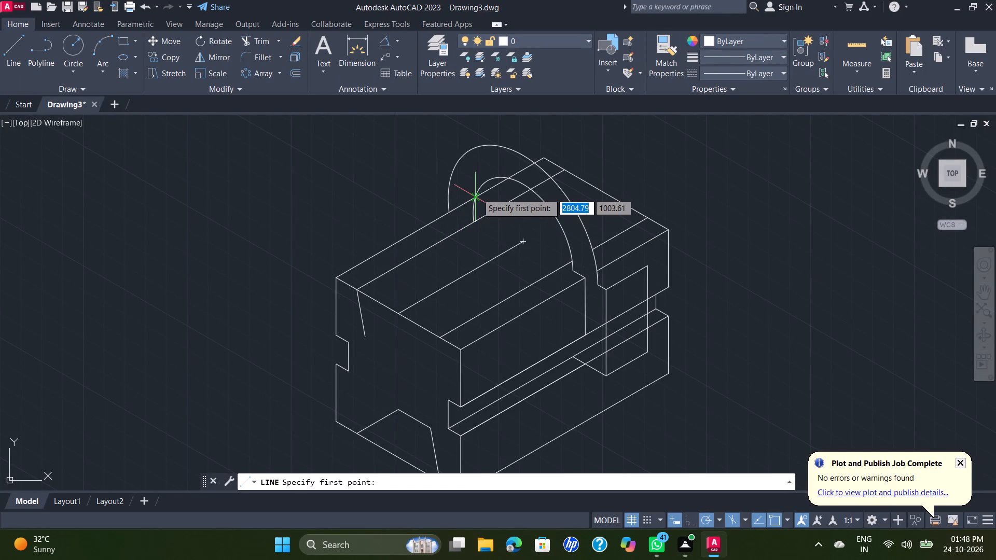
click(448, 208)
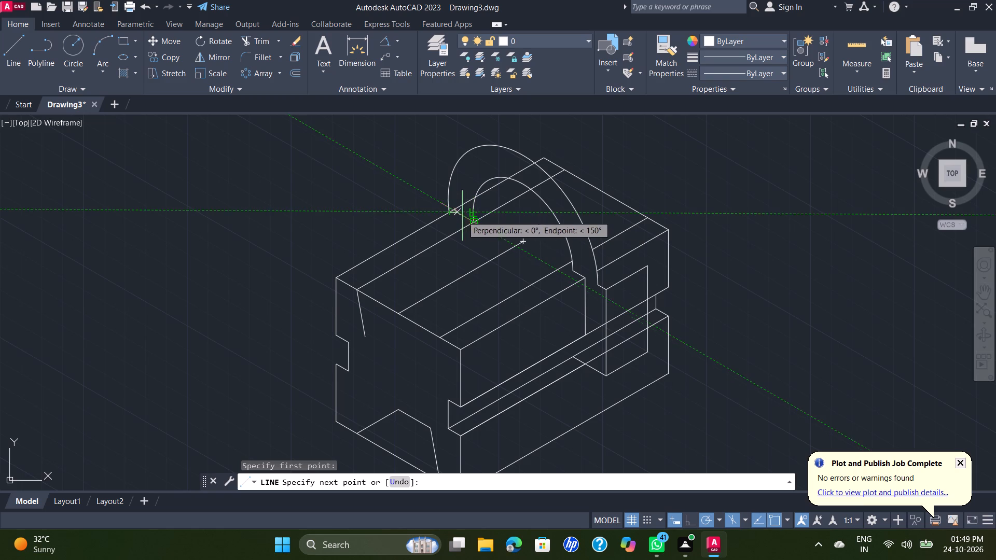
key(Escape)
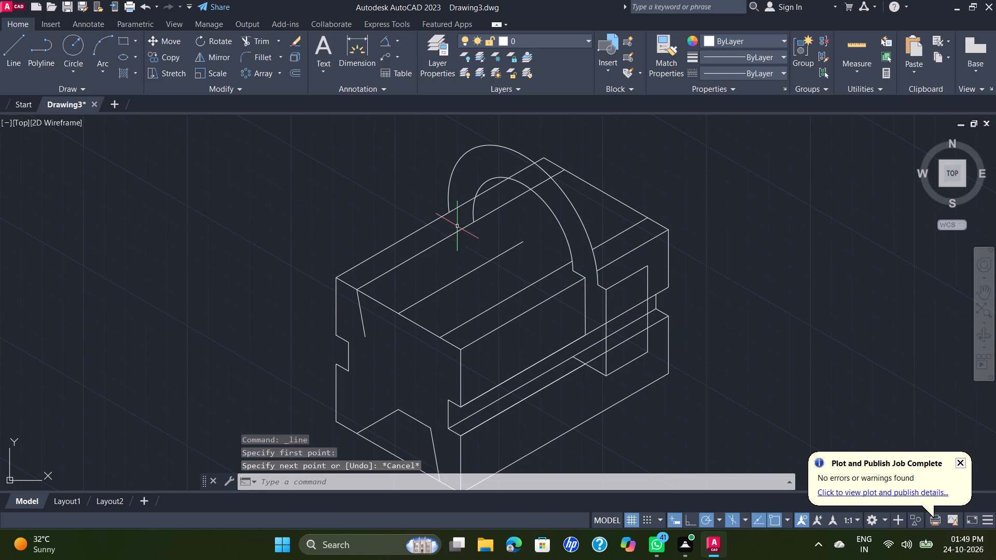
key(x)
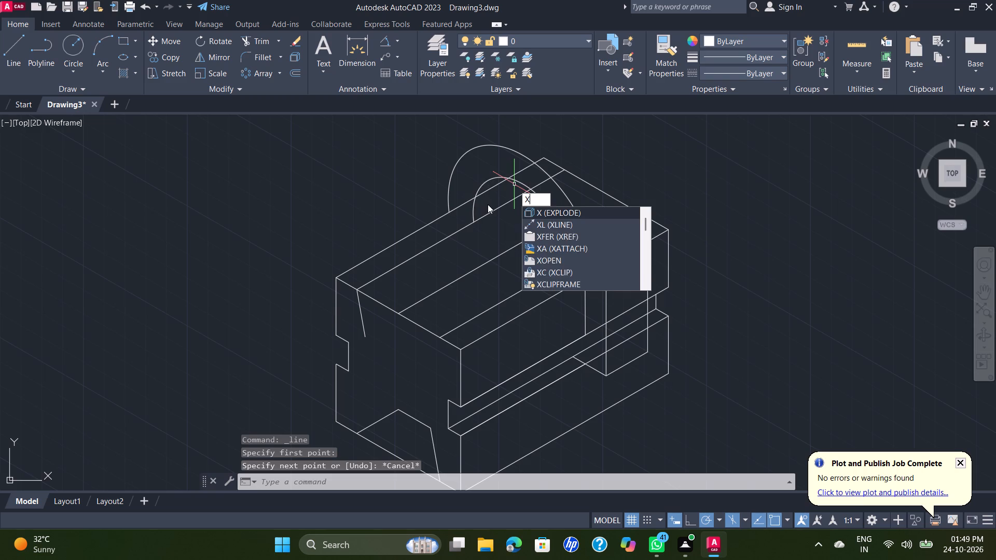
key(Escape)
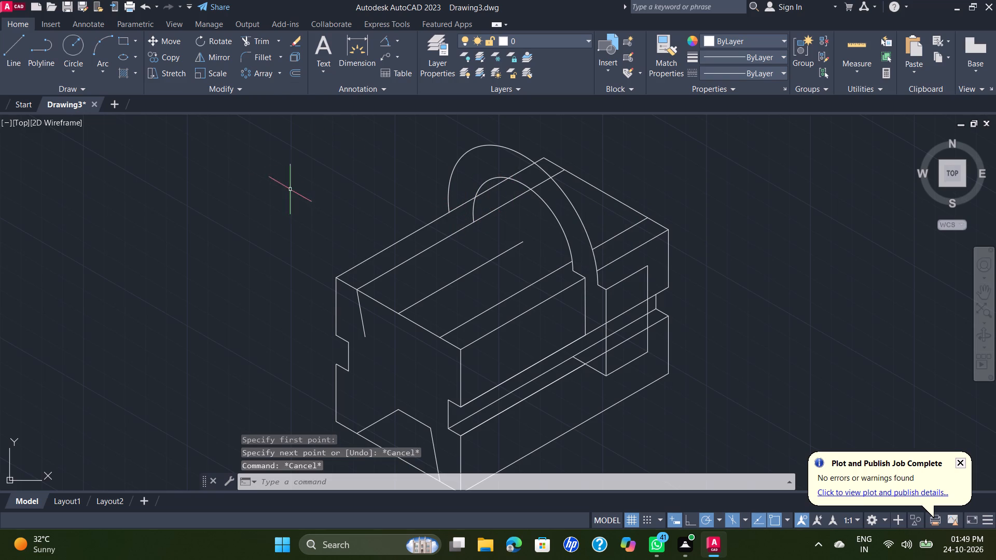
Draw a line about 19 mm long at 150° from the smaller arc's far foot and trim its excess beyond the larger arc.
click(12, 47)
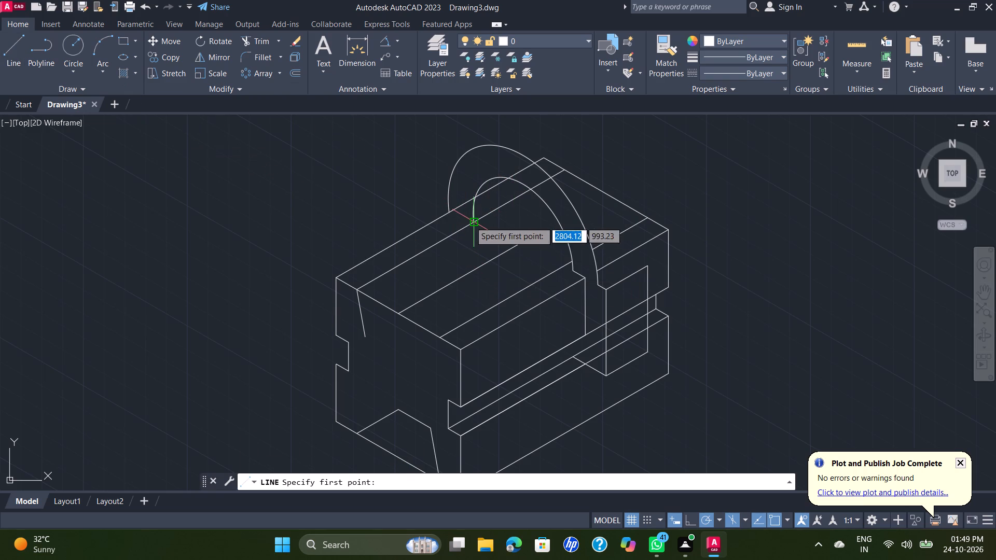
click(470, 221)
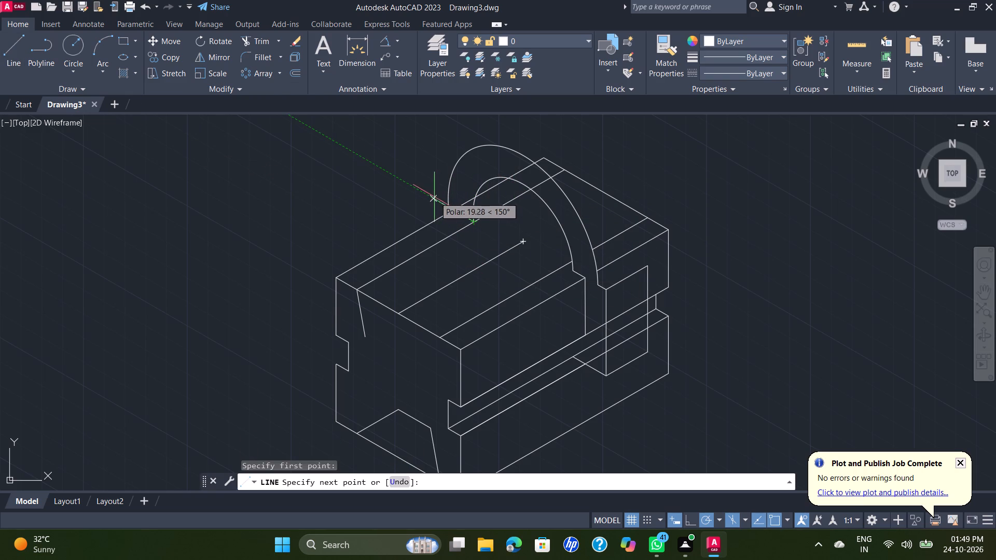
click(434, 195)
key(Escape)
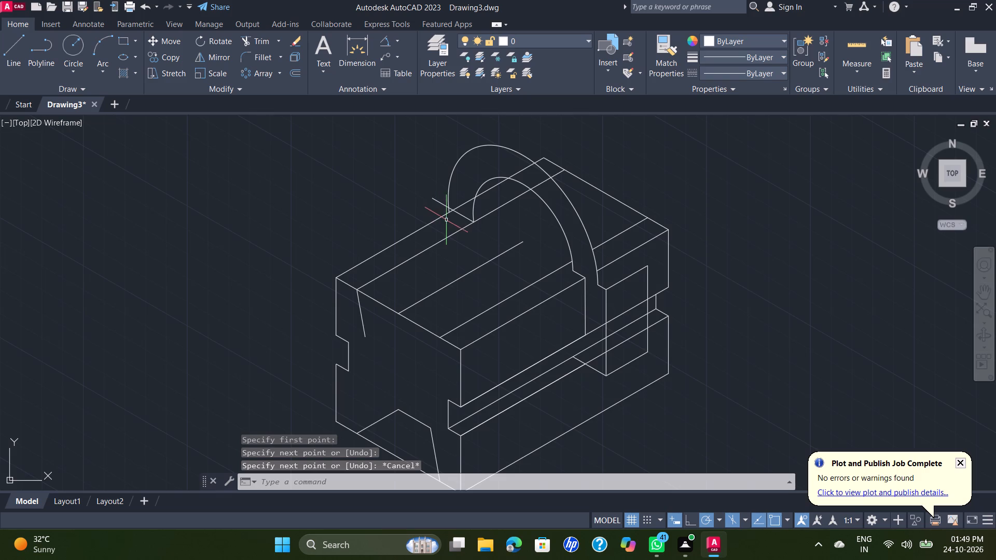
scroll(444, 216, up, 2)
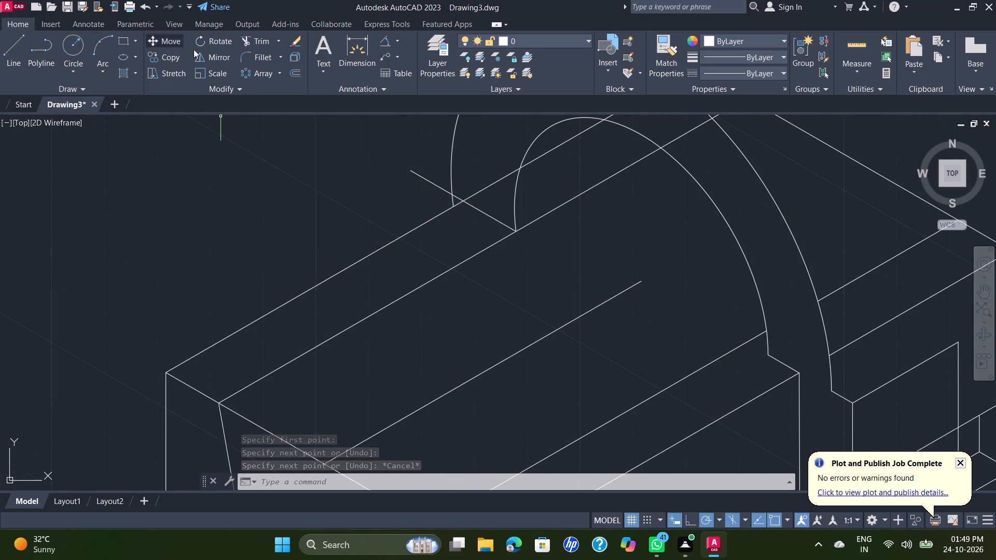
click(254, 38)
click(446, 188)
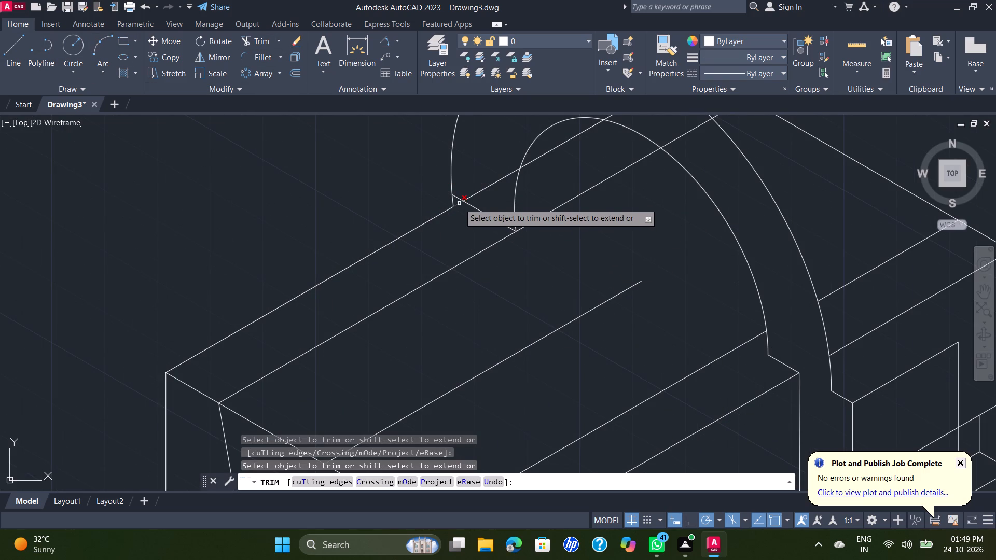
scroll(461, 228, down, 2)
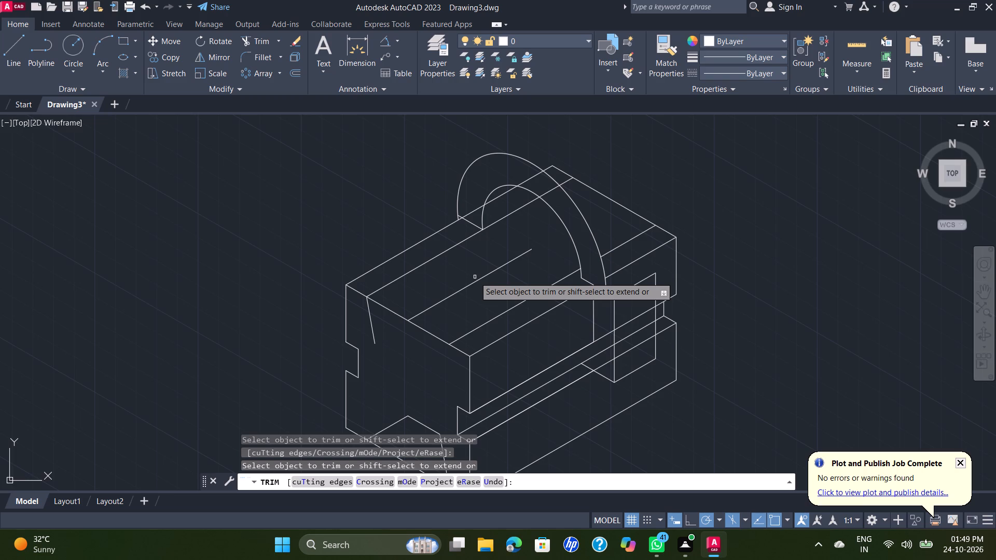
key(Escape)
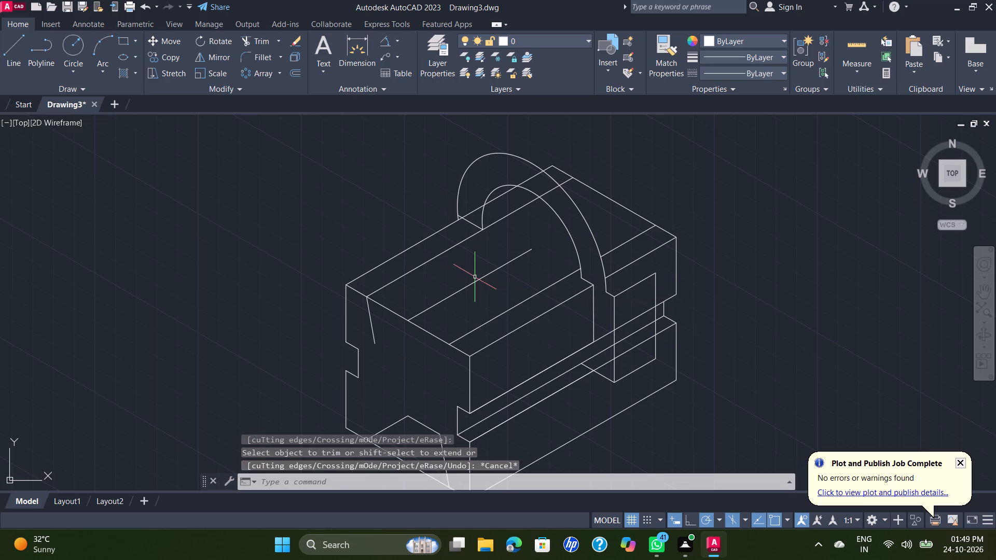
Draw a short slanted line from the larger arc's far foot across the far top outer edge and trim the excess ends.
click(14, 43)
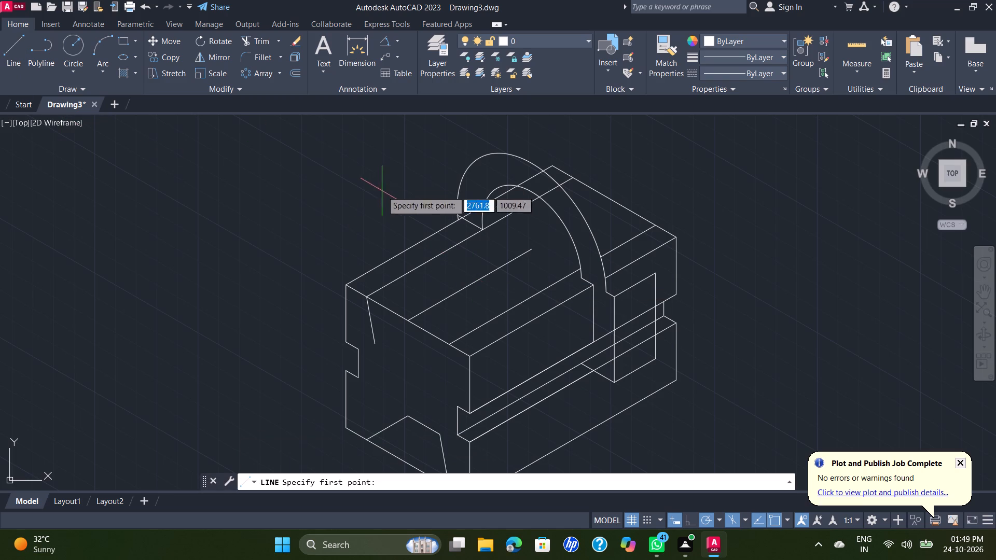
click(459, 216)
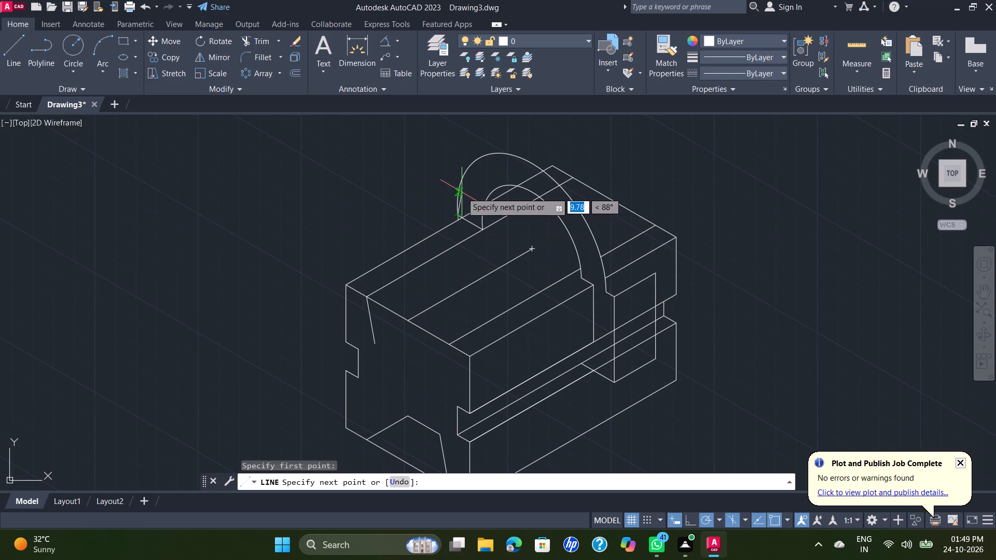
click(449, 240)
key(Escape)
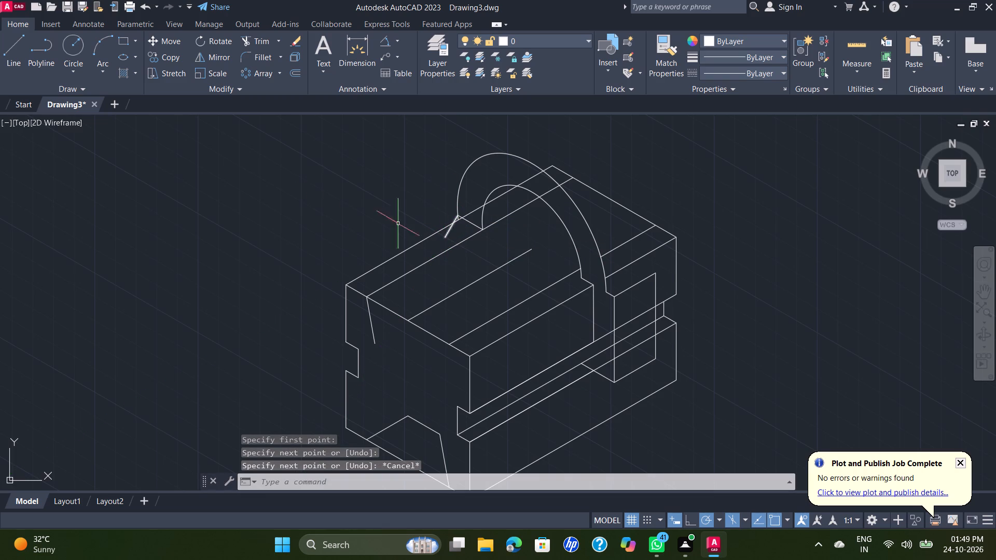
click(251, 37)
click(451, 233)
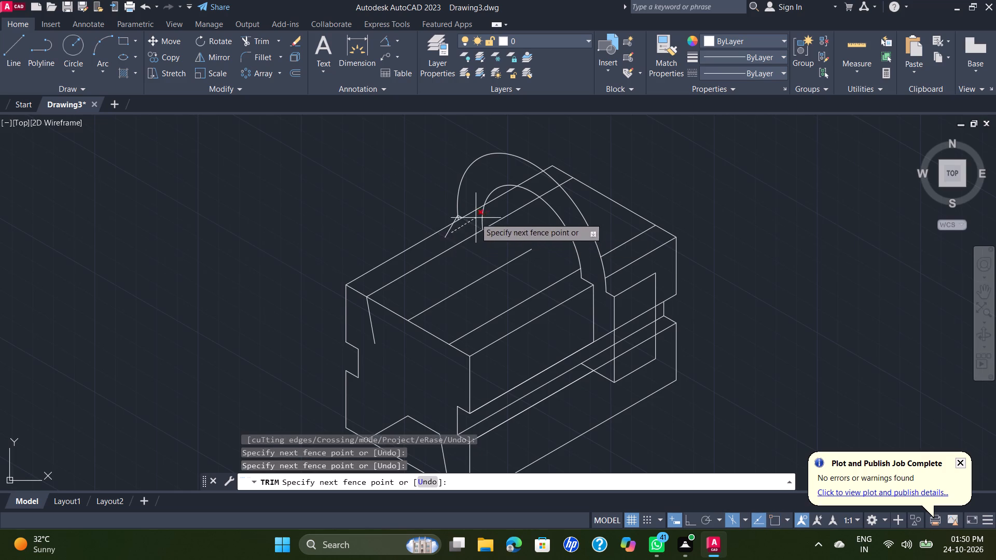
scroll(472, 217, up, 1)
click(422, 241)
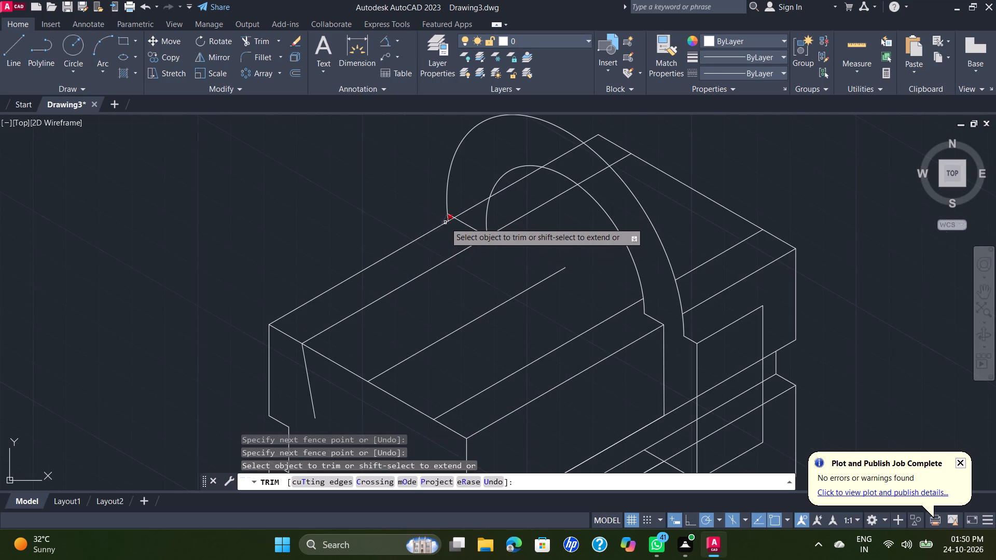
scroll(445, 222, up, 3)
click(447, 208)
scroll(449, 228, down, 3)
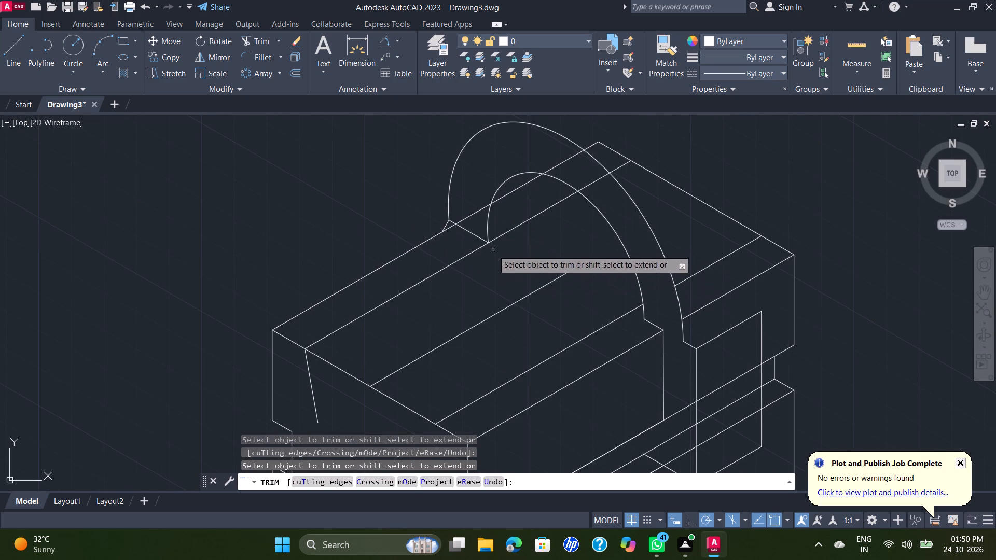
Trim the connecting line beyond the far top outer edge, and that outer edge where it passes through the arch and its band.
scroll(457, 225, up, 2)
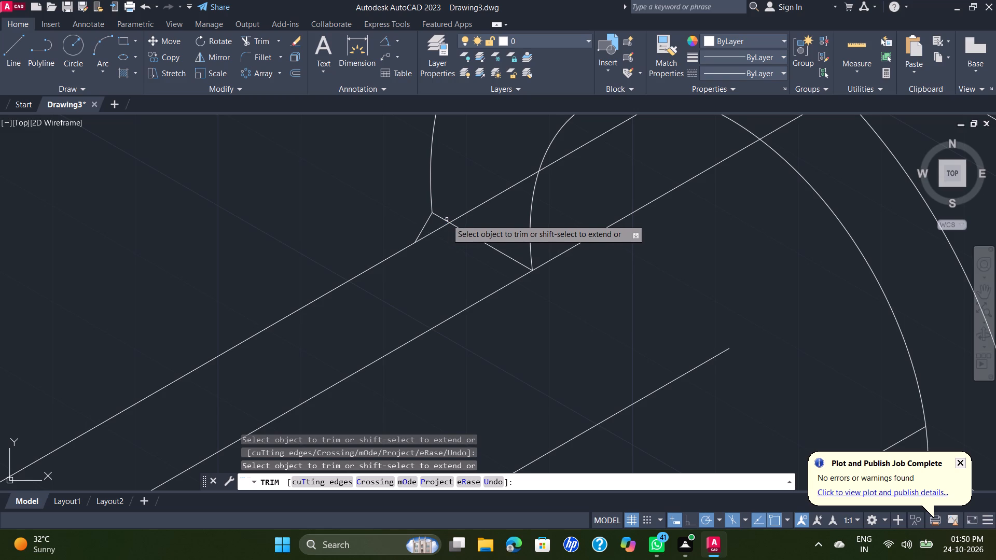
click(447, 219)
scroll(456, 204, down, 2)
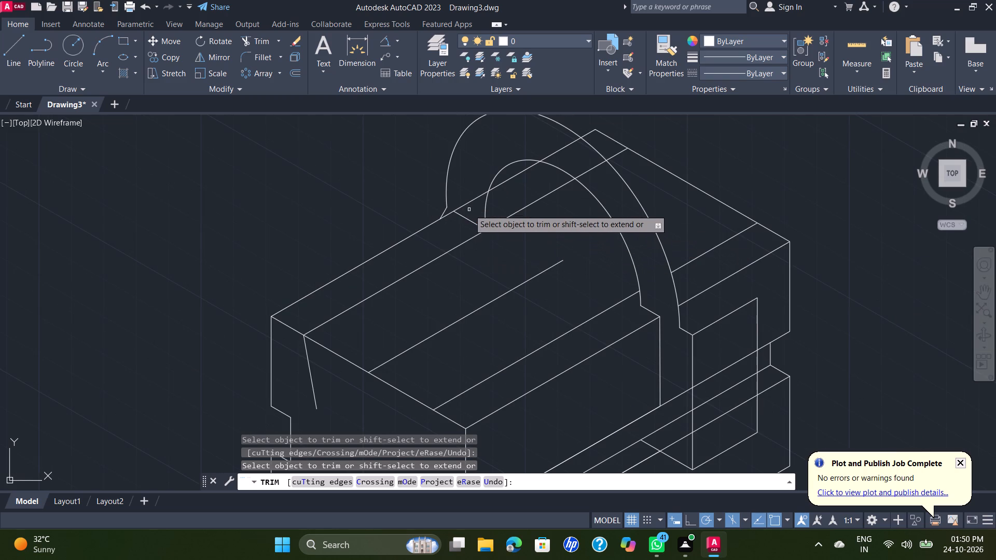
click(474, 202)
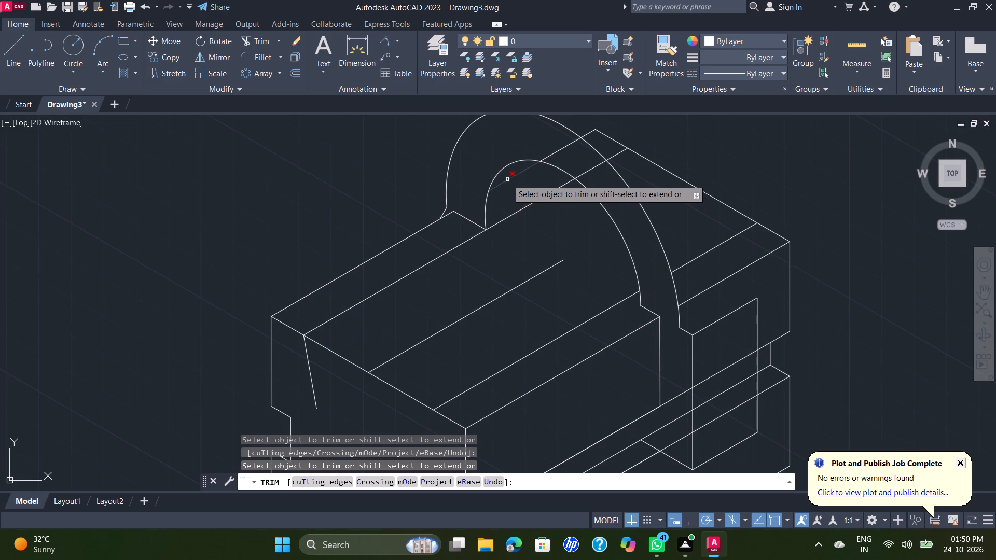
click(507, 179)
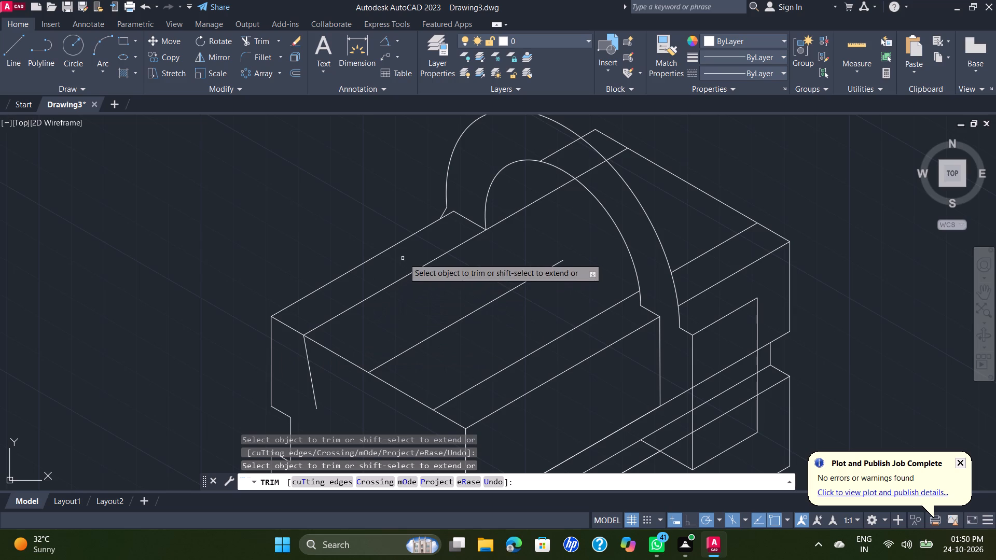
click(561, 147)
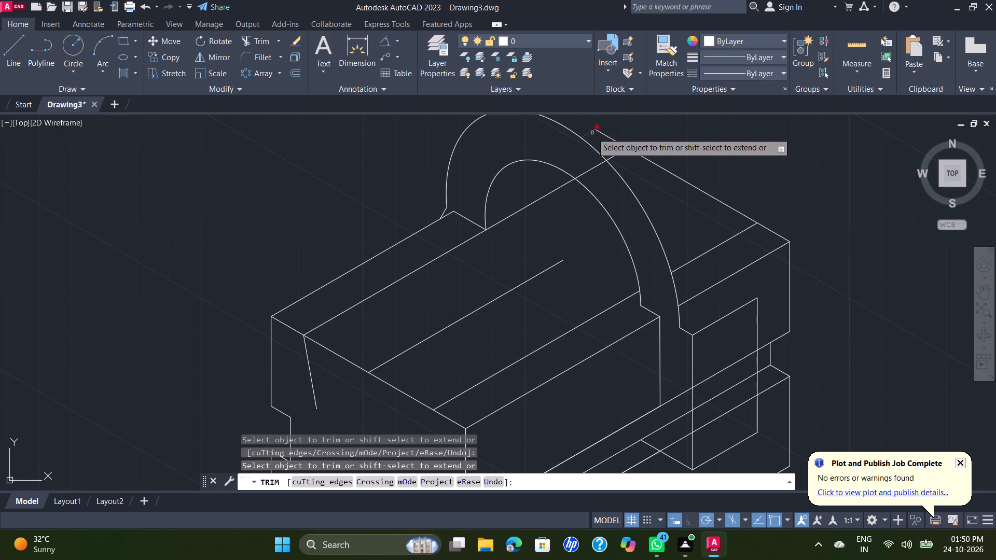
scroll(637, 140, down, 1)
scroll(683, 155, down, 1)
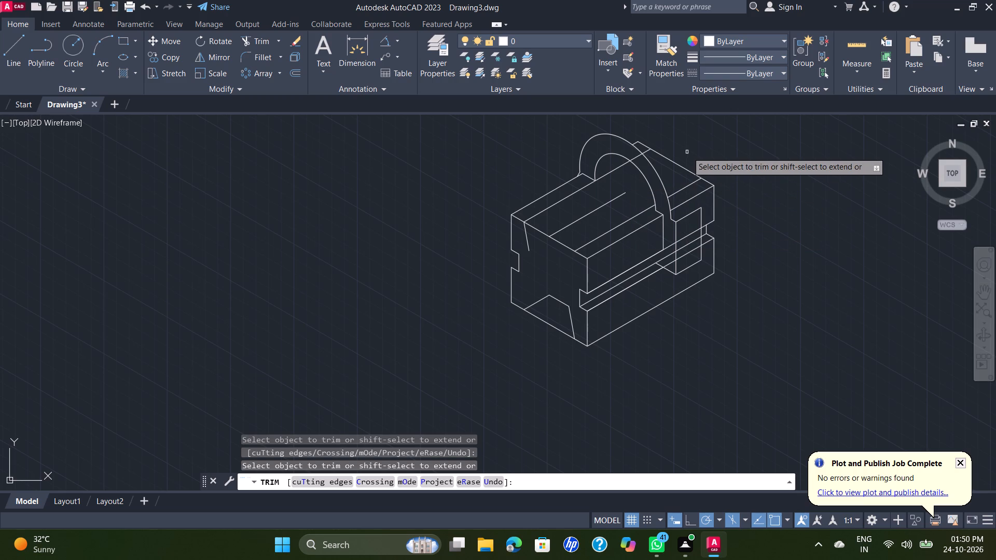
middle_drag(690, 152, 605, 227)
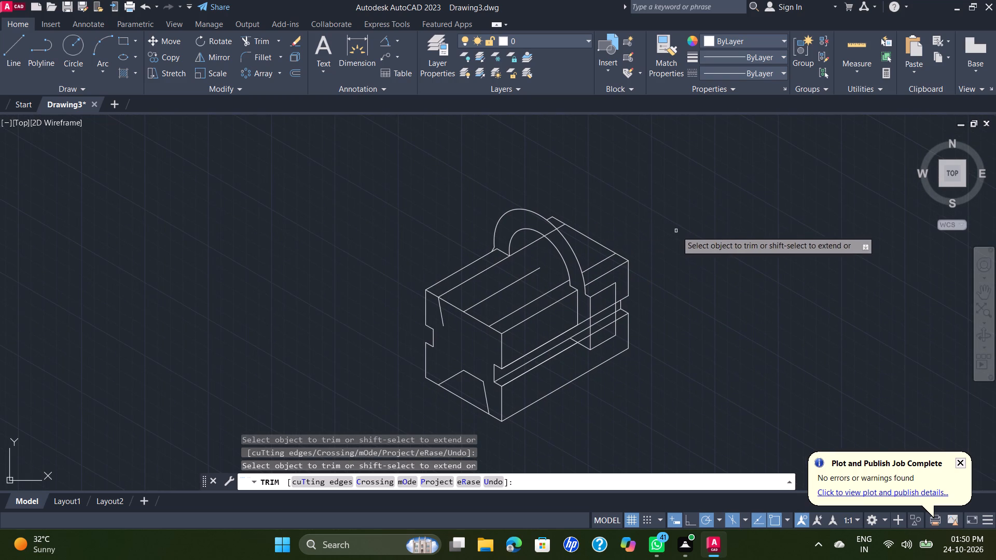
key(Escape)
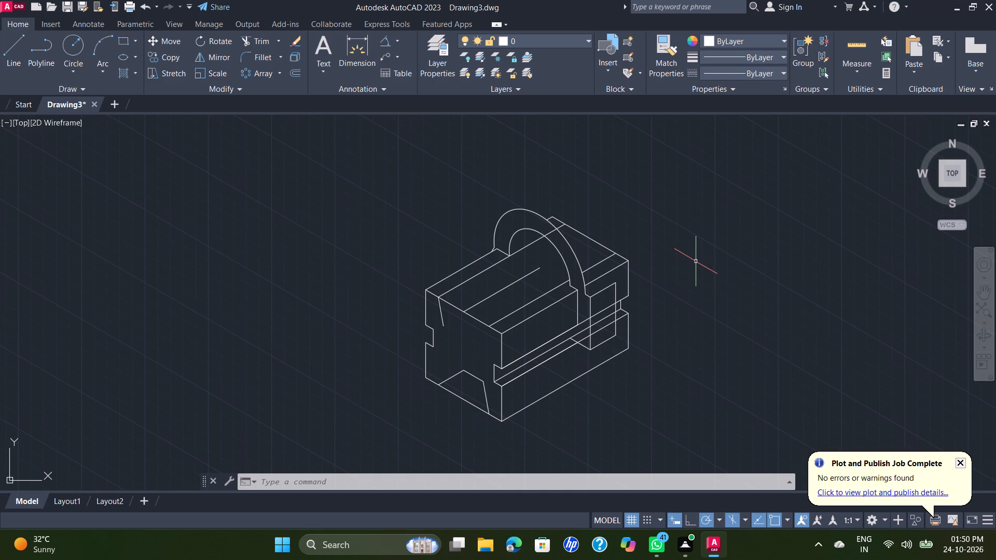
Trim the block and groove edges that cross the front and side faces of the side projection.
key(space)
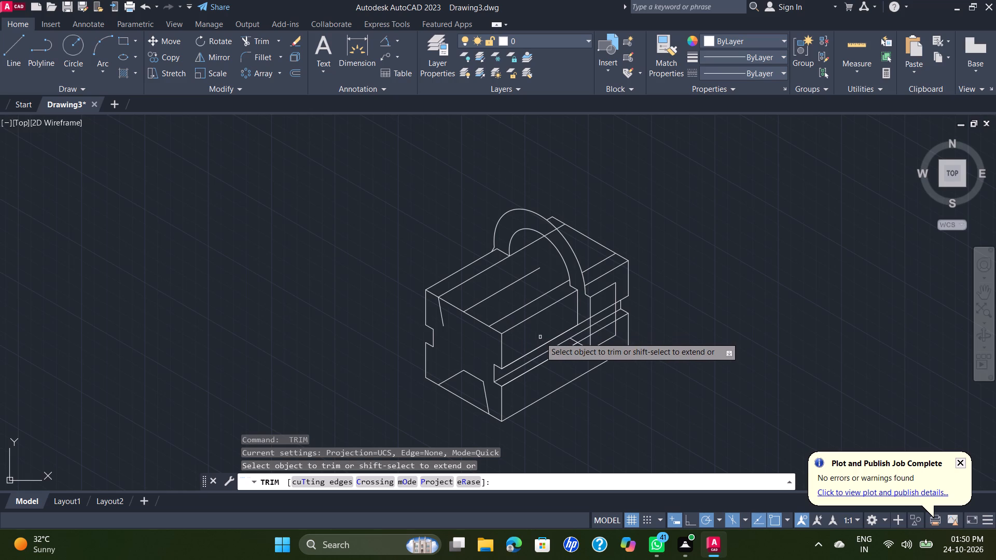
click(600, 302)
click(602, 337)
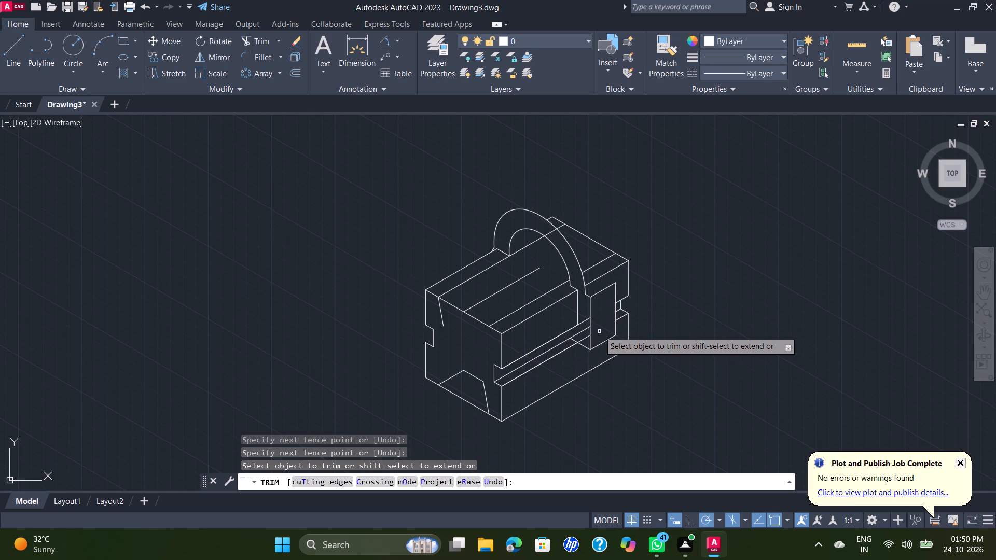
scroll(599, 331, up, 1)
click(572, 300)
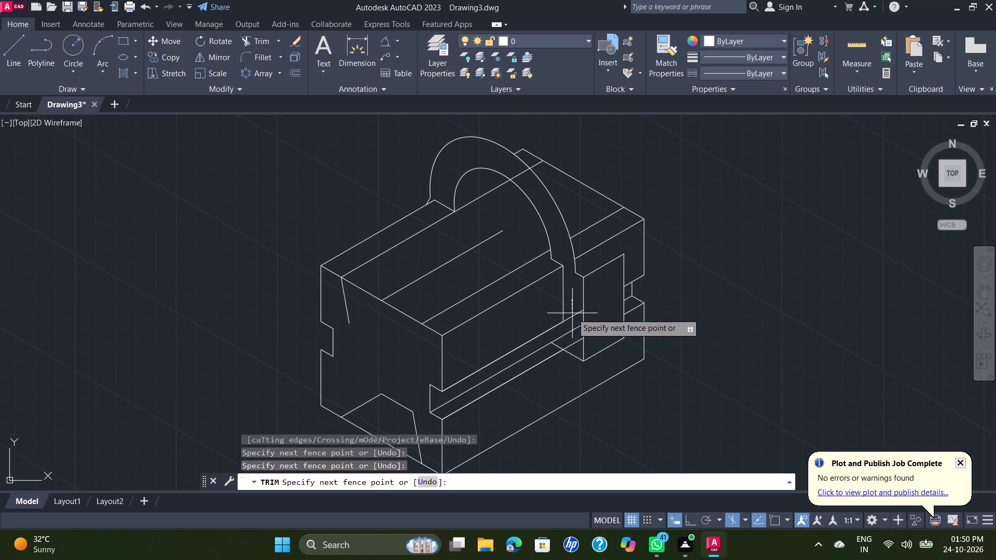
click(574, 349)
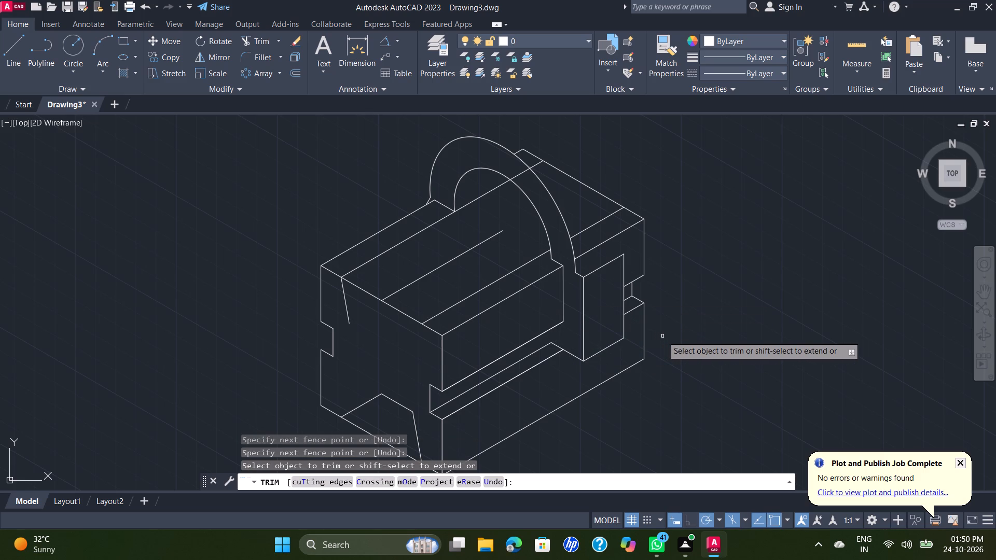
key(Escape)
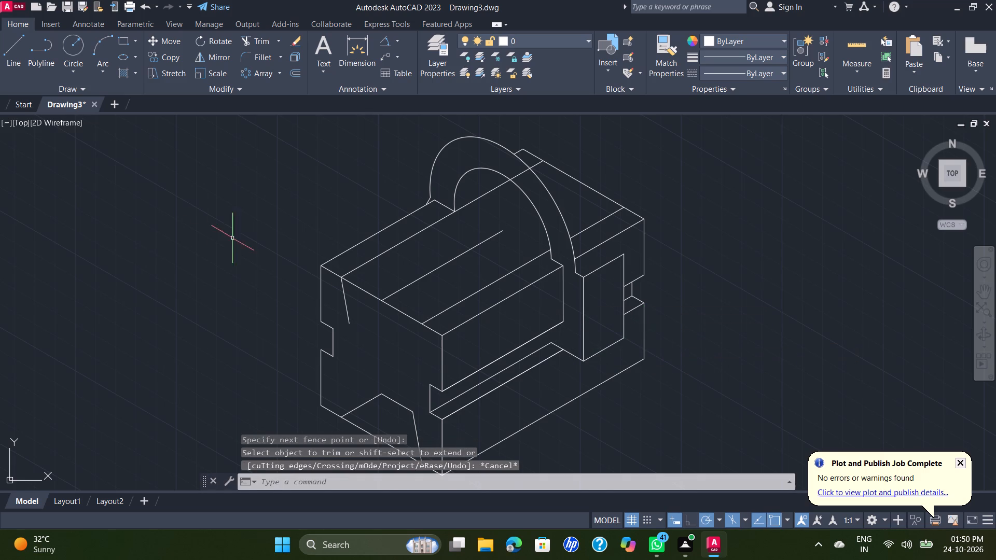
Draw a vertical line about 14 mm up from the projection's inner base corner and trim it at the groove's upper edge.
click(15, 35)
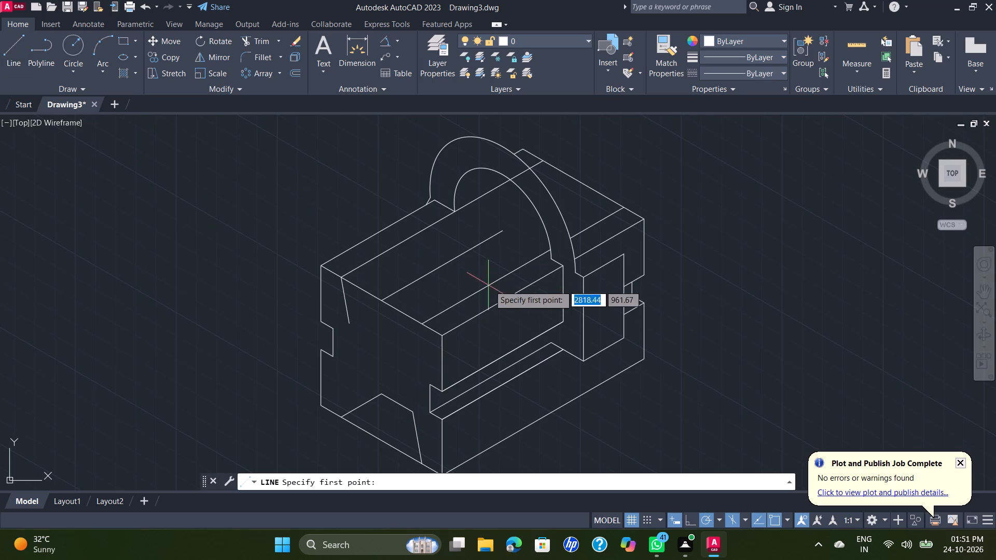
click(550, 342)
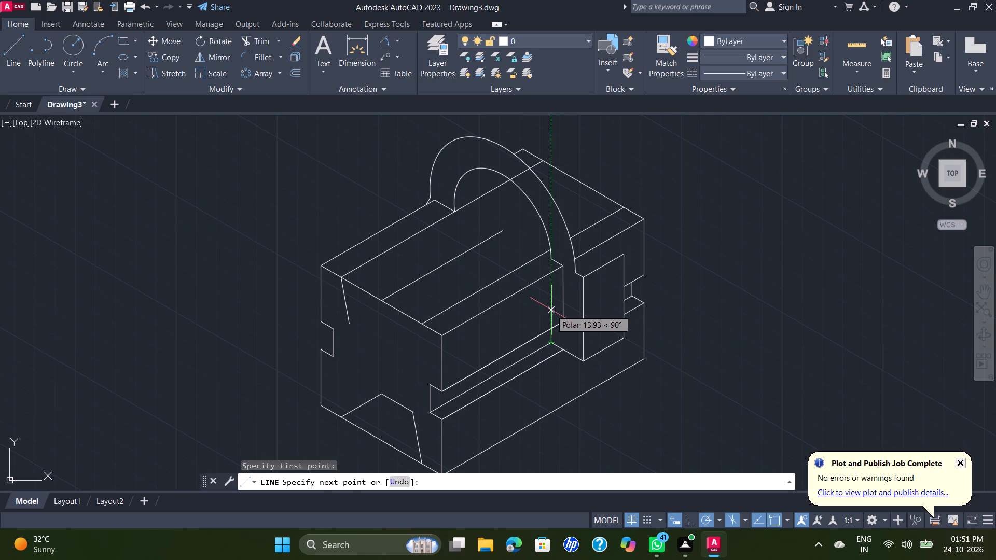
click(551, 310)
key(Escape)
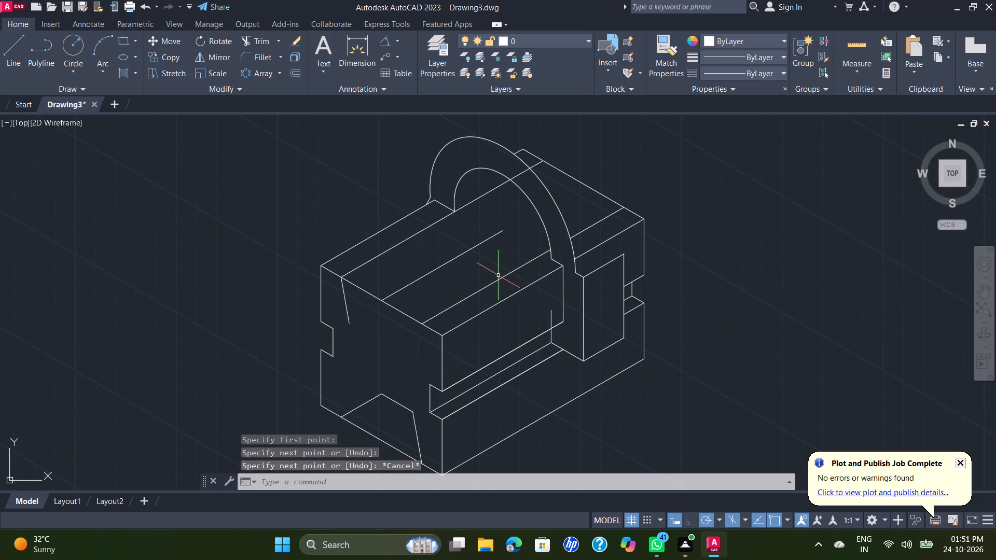
key(t)
key(r)
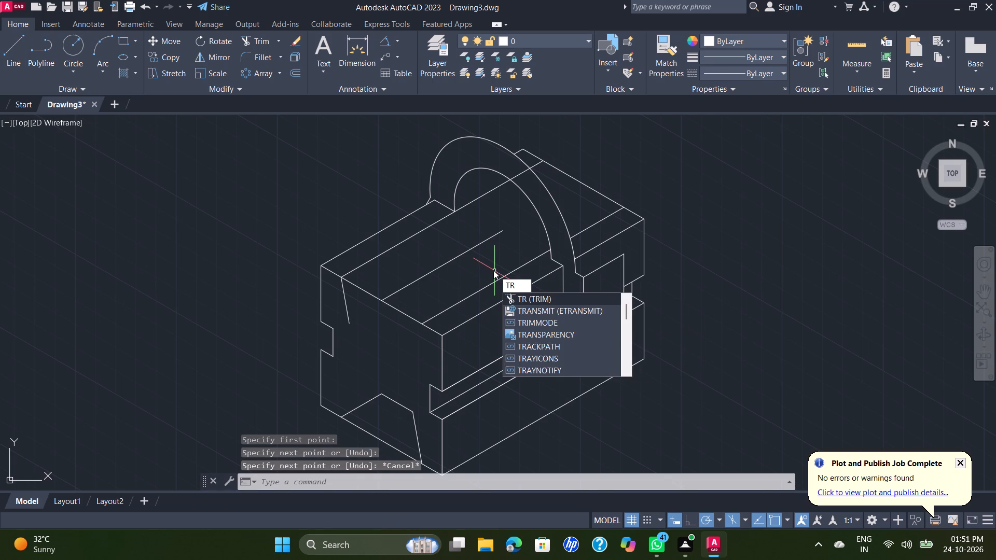
key(Return)
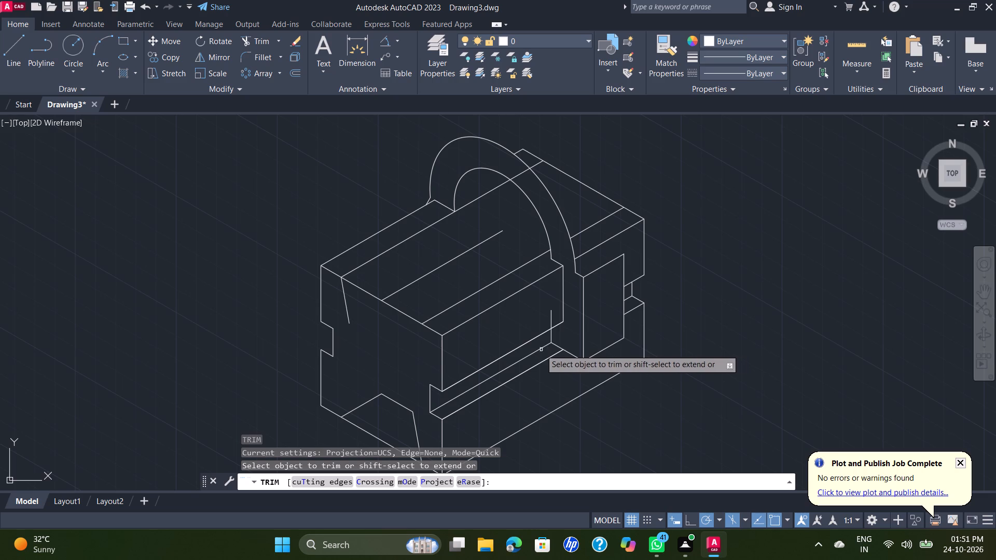
click(553, 321)
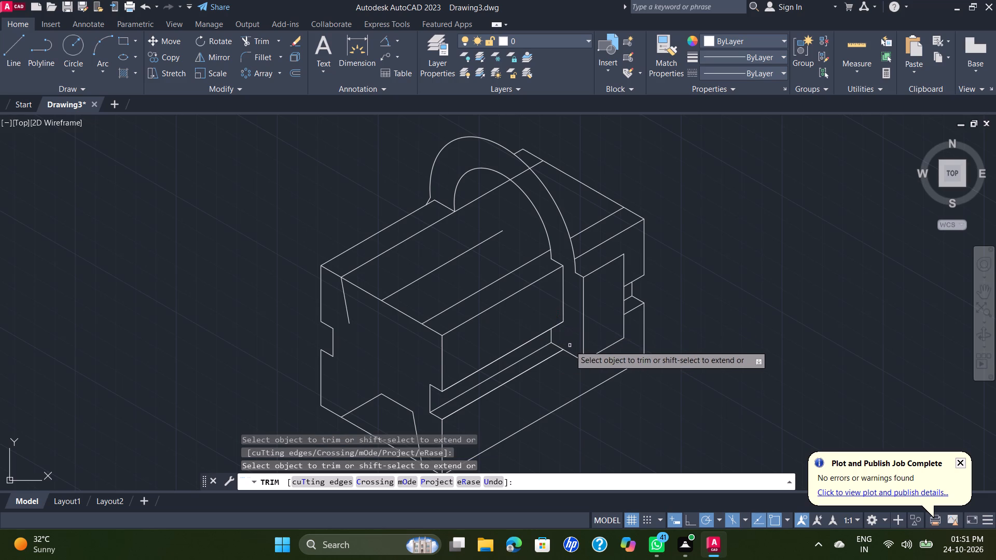
scroll(564, 340, up, 1)
key(Escape)
Examine the side projection, the groove beside it and the arch for edges still needing cleanup.
scroll(572, 340, down, 1)
middle_drag(572, 340, 553, 306)
scroll(561, 298, up, 1)
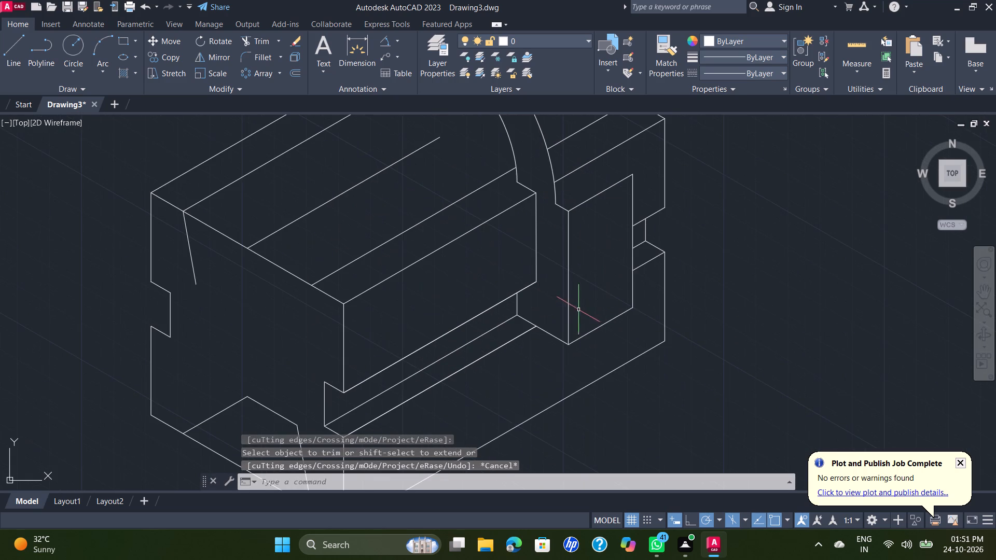
scroll(600, 254, down, 1)
middle_drag(617, 271, 585, 264)
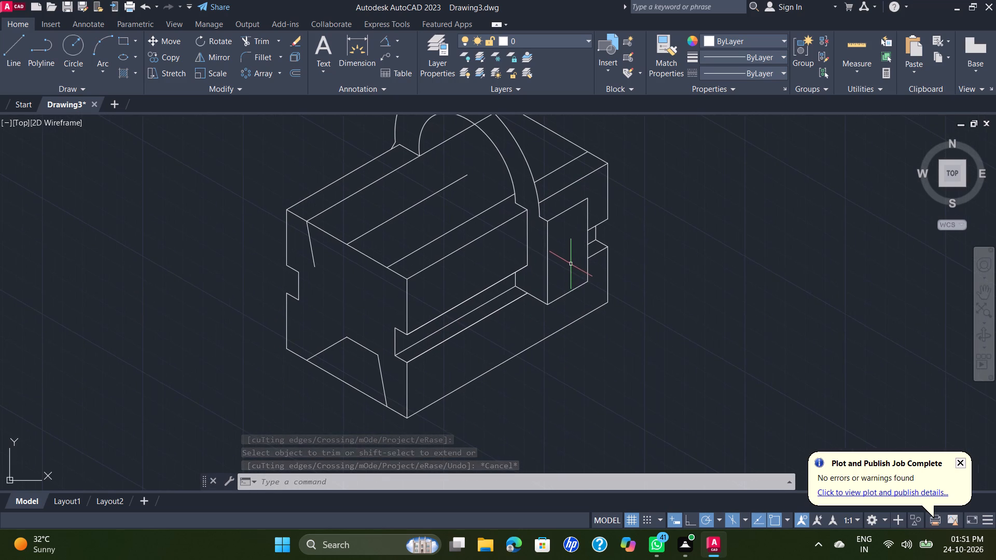
scroll(571, 263, up, 1)
middle_drag(571, 263, 559, 335)
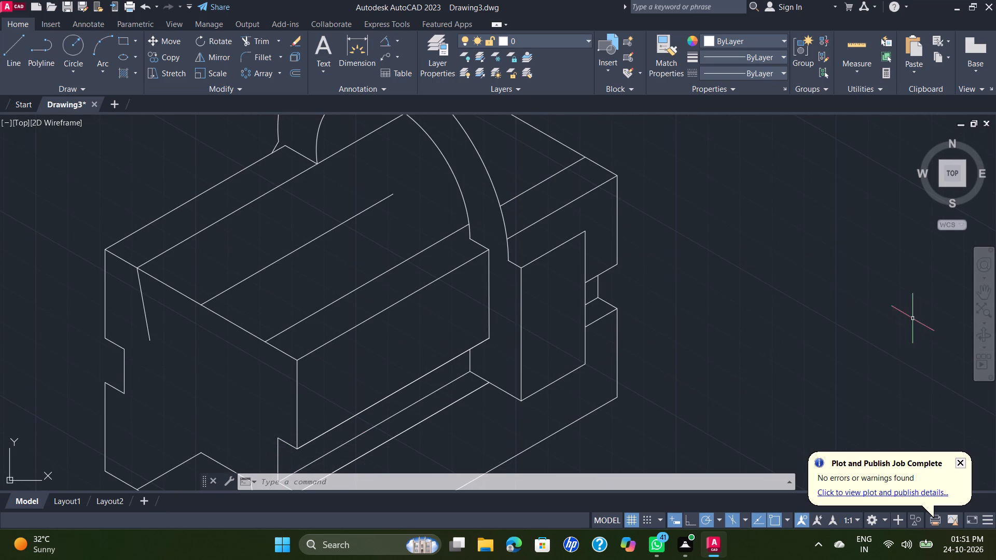
scroll(500, 280, down, 1)
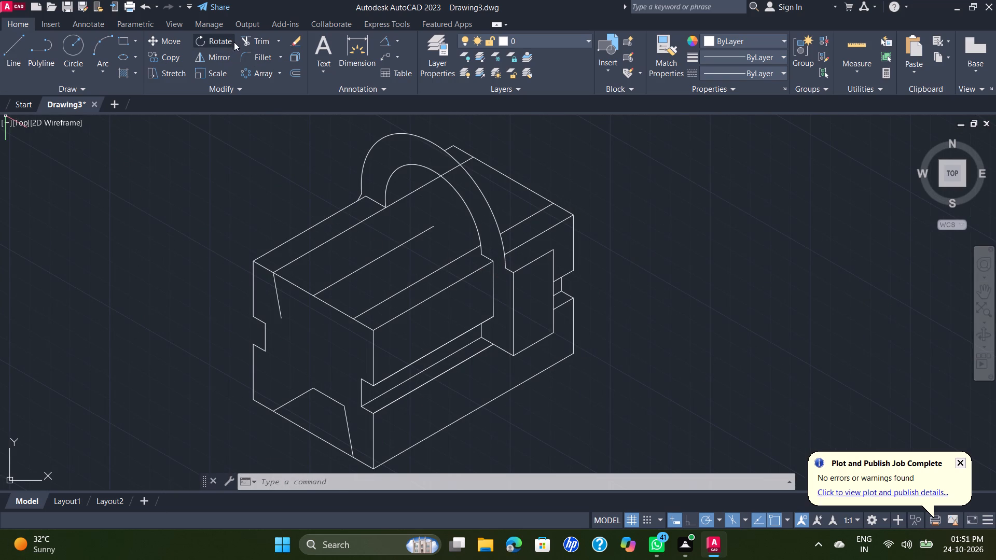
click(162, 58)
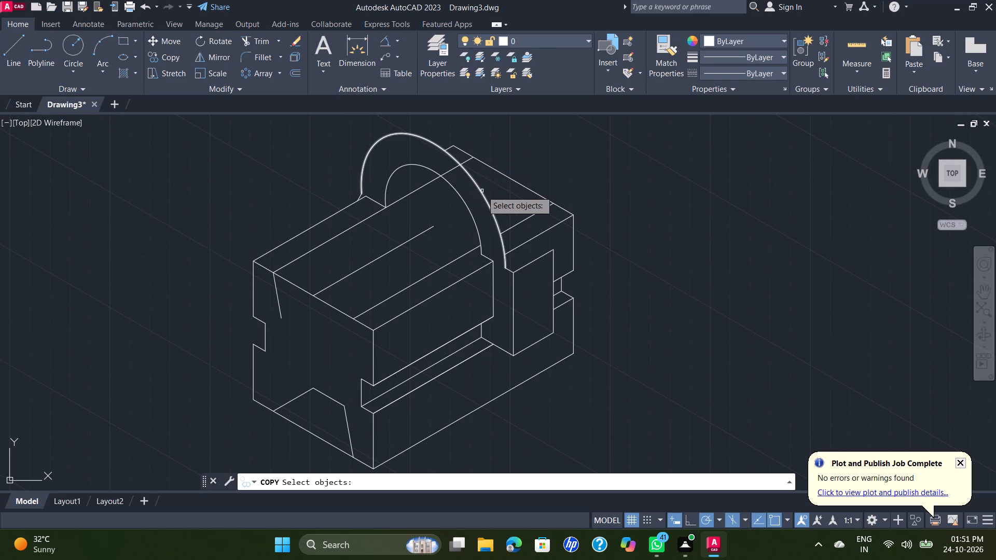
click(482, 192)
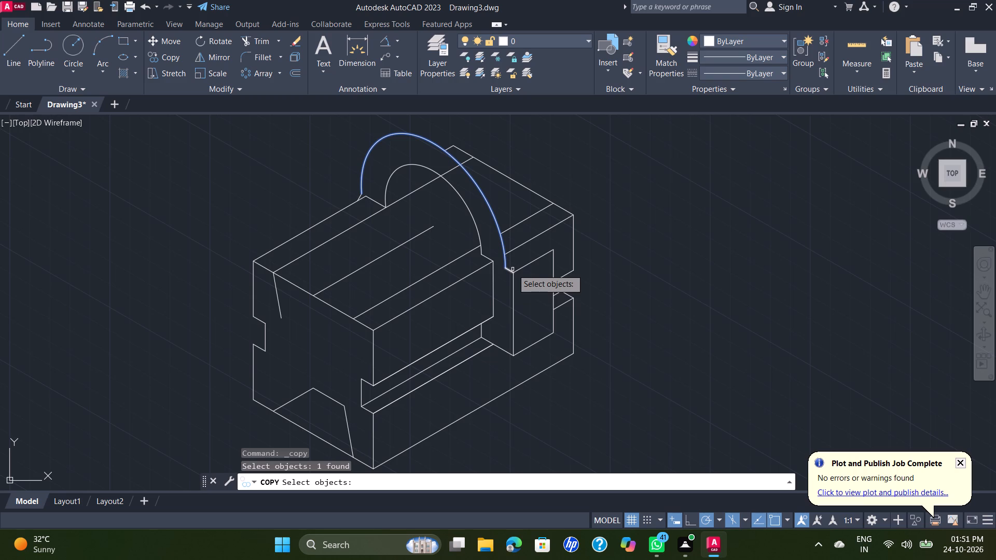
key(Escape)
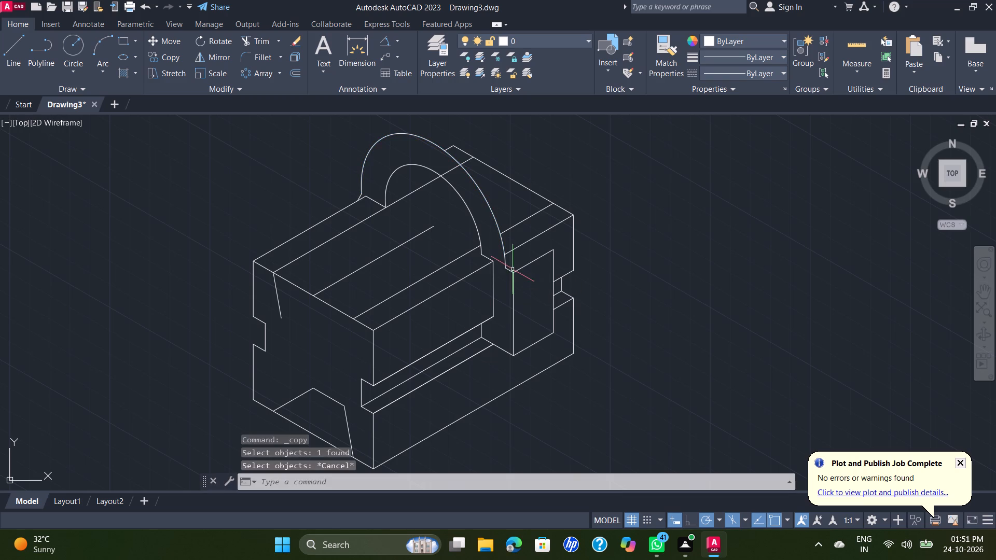
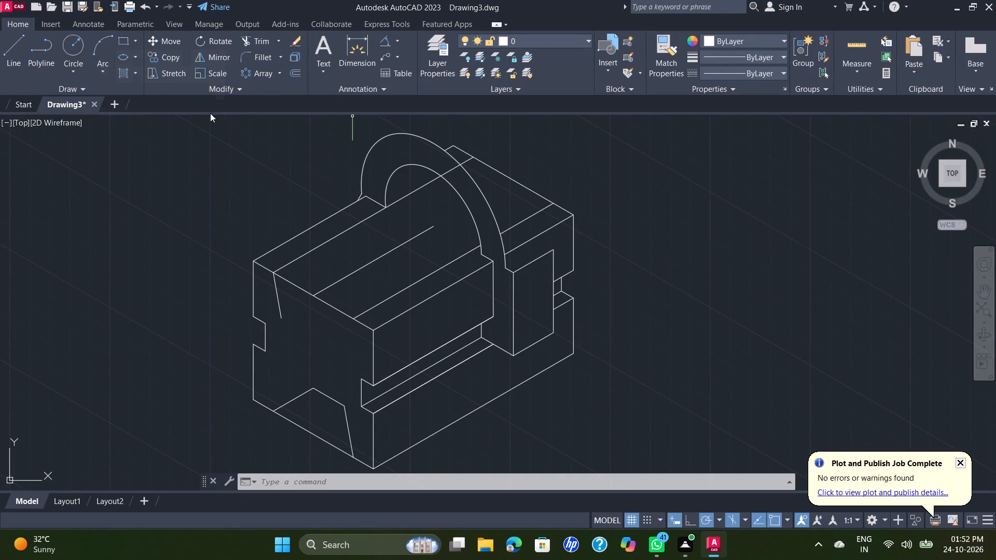
Draw a vertical line about 51 mm up from the far end of the top centre line, through the arch.
middle_drag(631, 227, 626, 259)
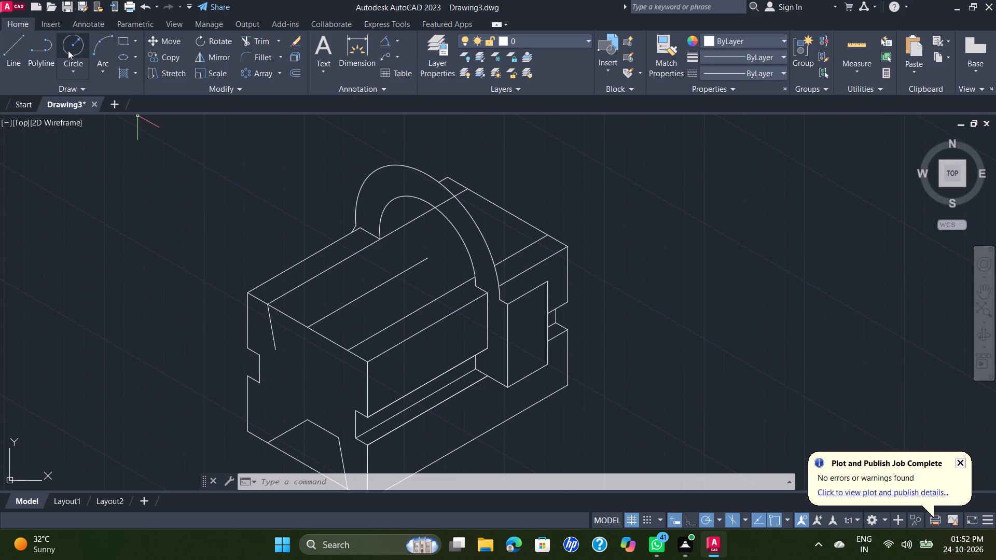
click(16, 44)
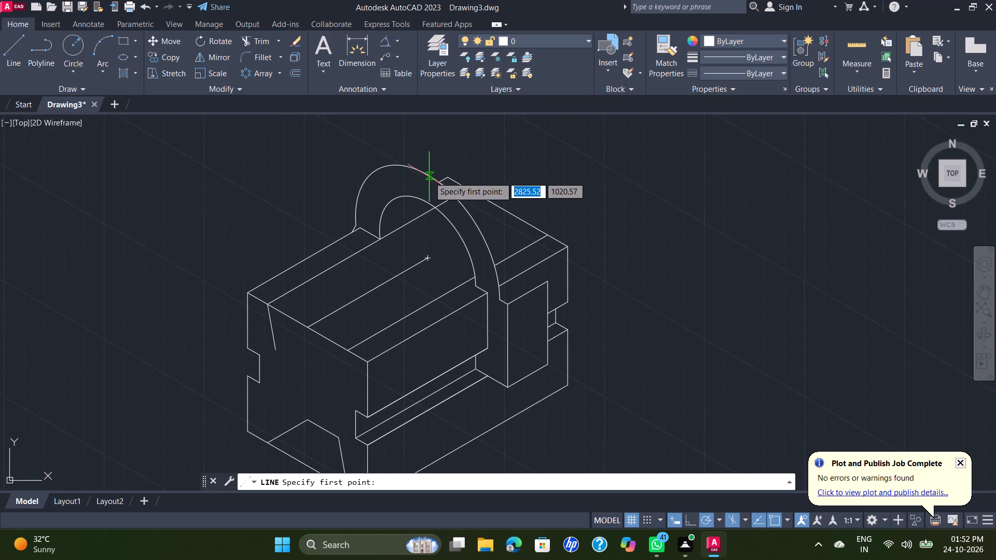
click(429, 261)
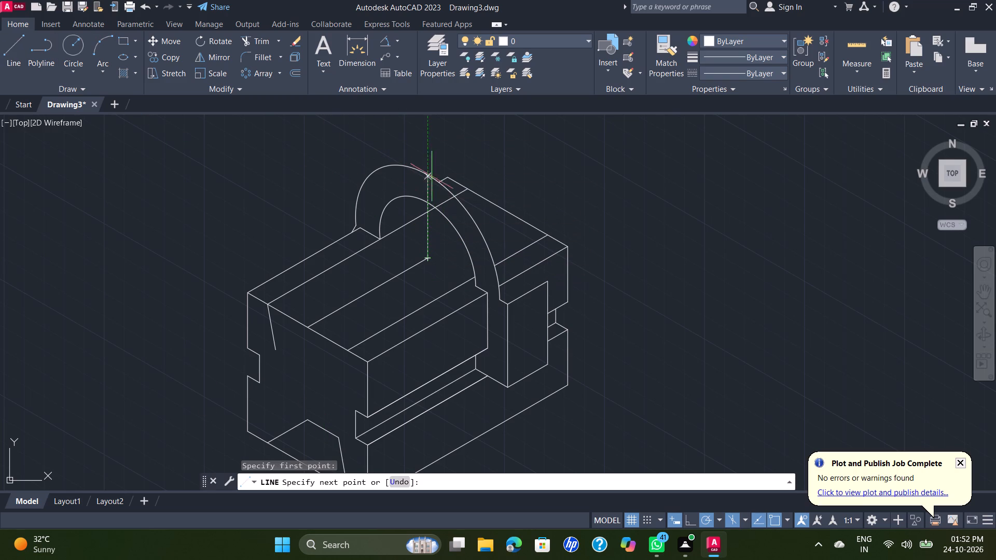
click(426, 140)
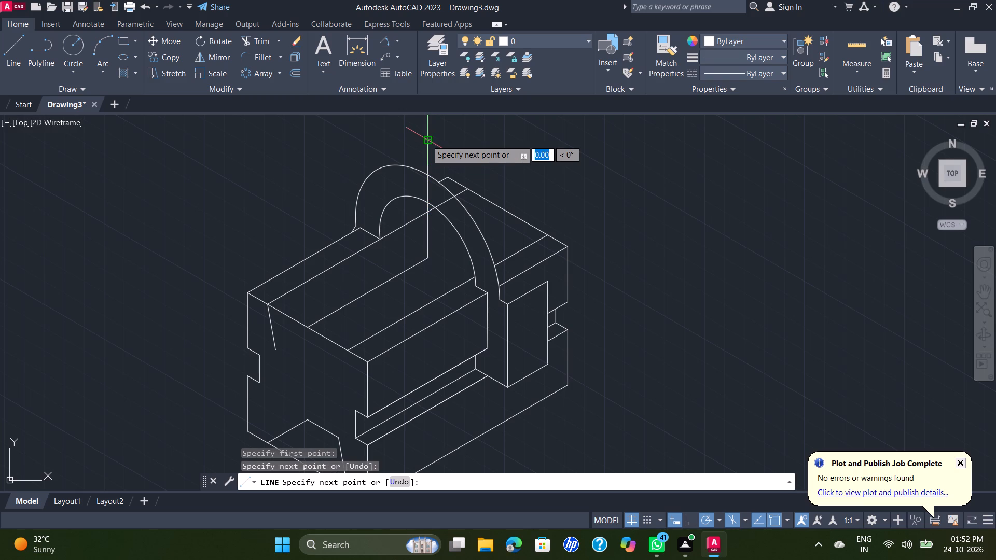
key(Escape)
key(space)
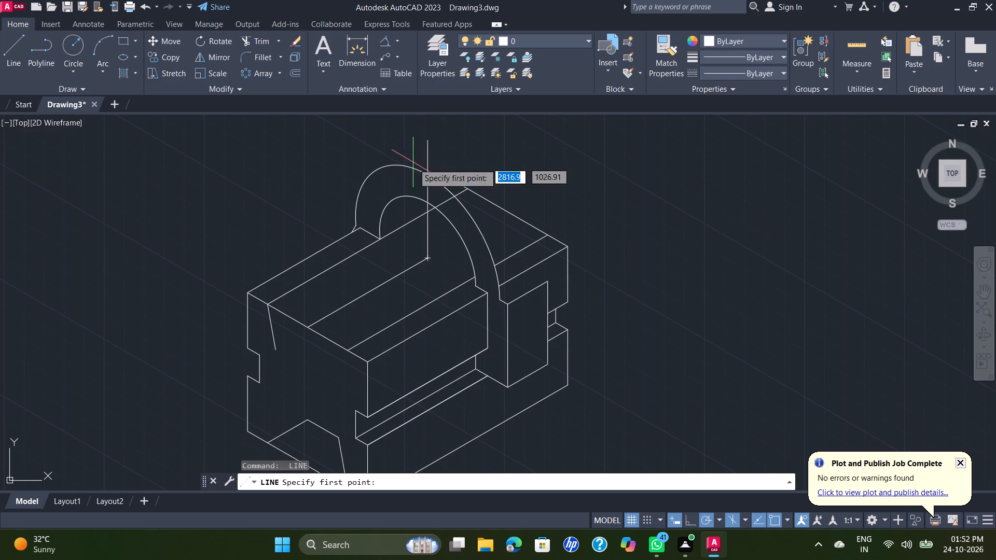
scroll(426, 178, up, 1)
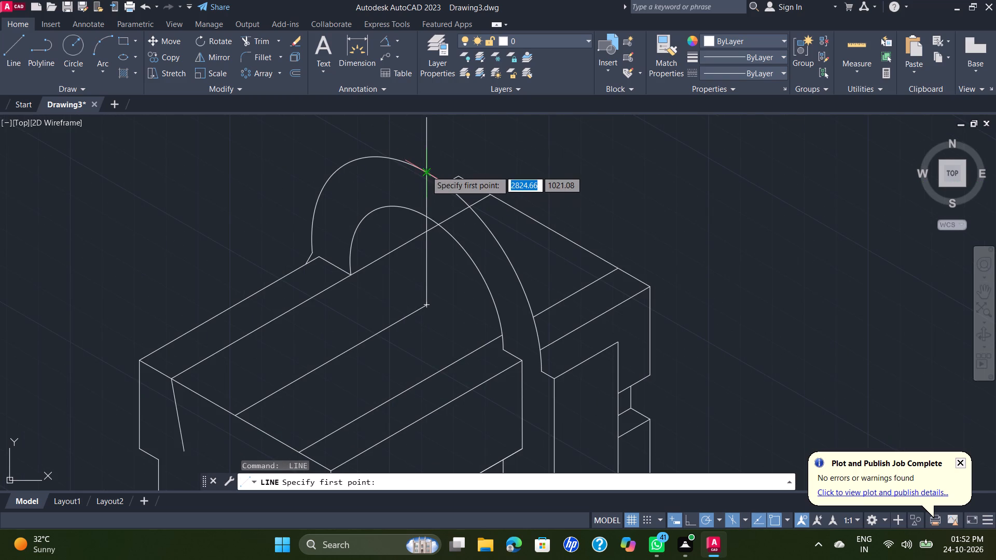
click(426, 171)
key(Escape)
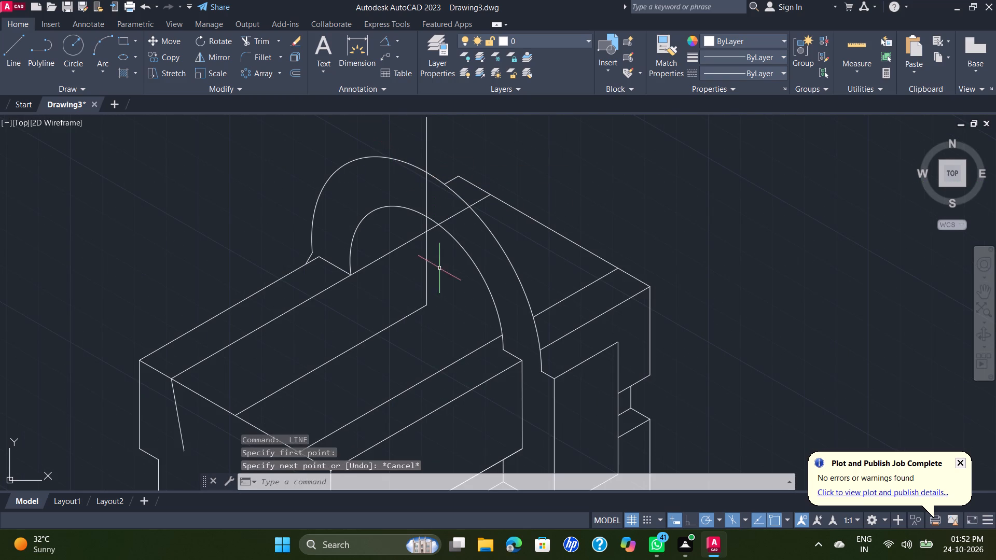
From the foot of the vertical line, draw a 12 mm line at 150° and continue 24 mm back along it at 330°.
key(space)
click(428, 303)
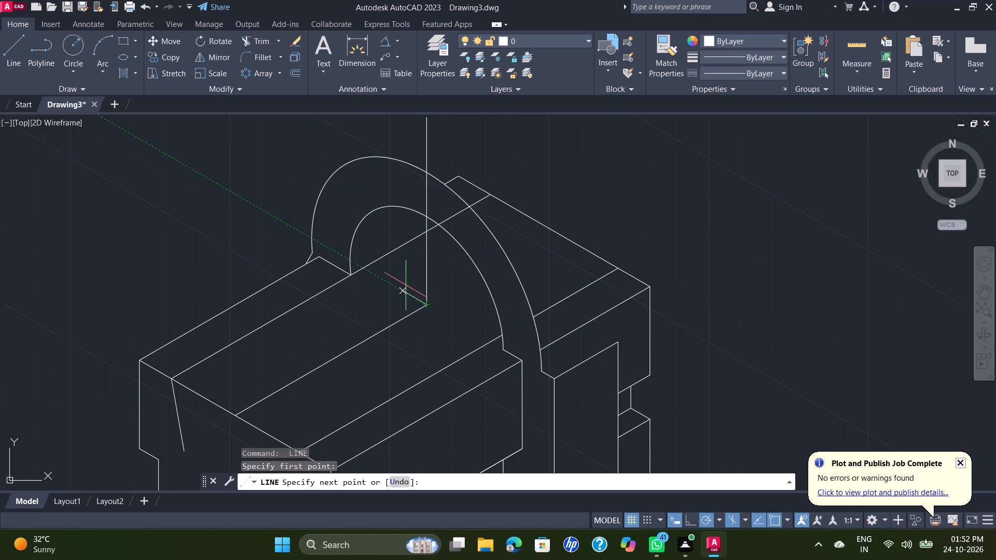
text(12)
key(Return)
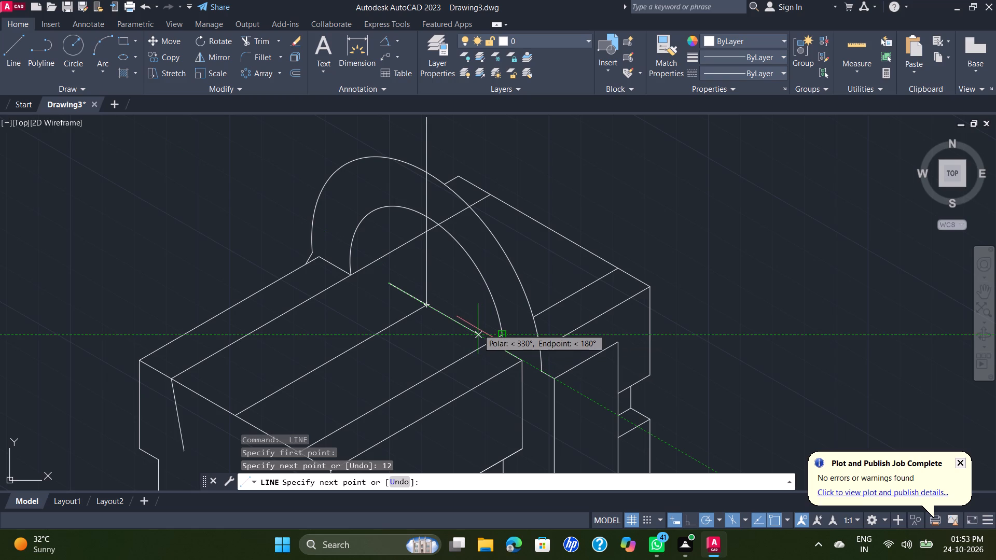
text(24)
key(Return)
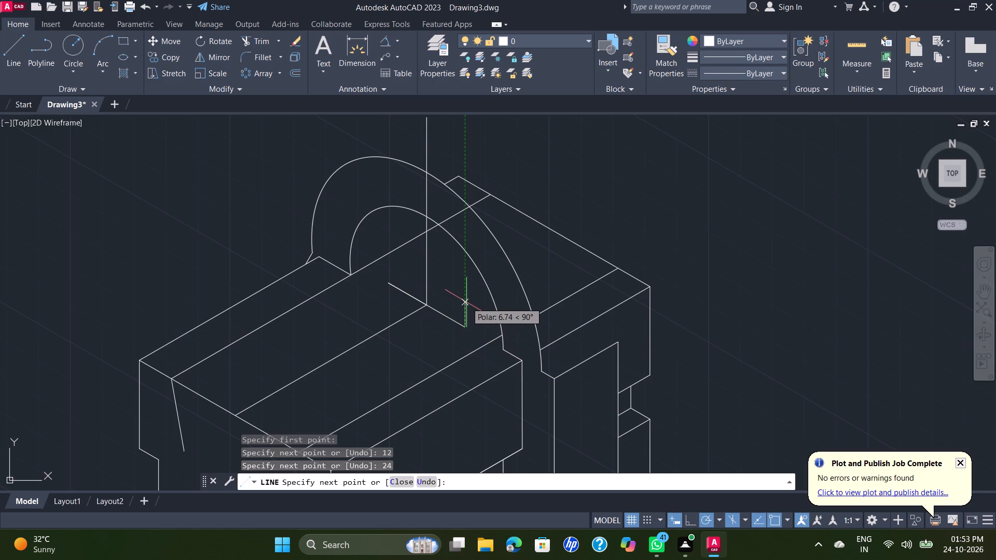
key(Escape)
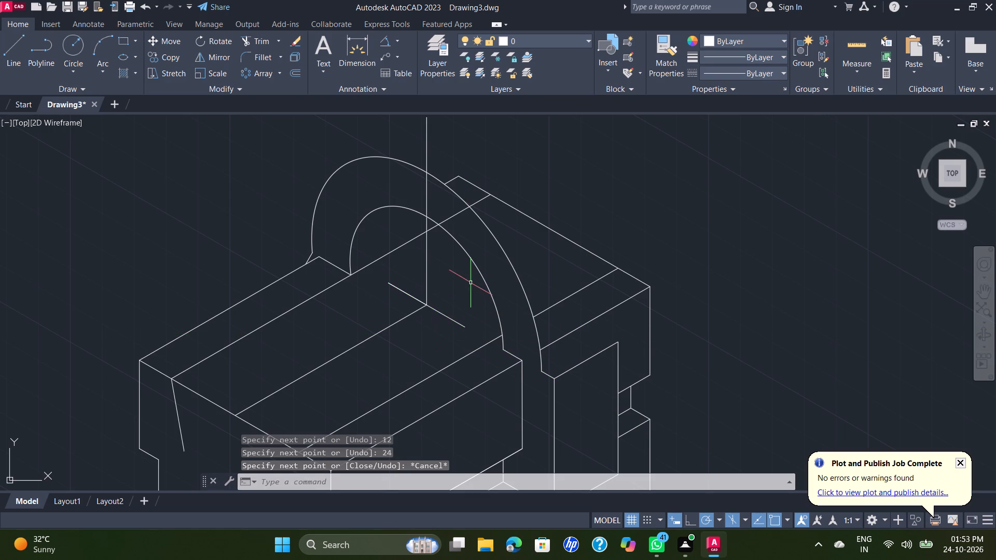
Draw a vertical line about 48 mm up from the far end of the 24 mm base line.
middle_drag(471, 283, 453, 299)
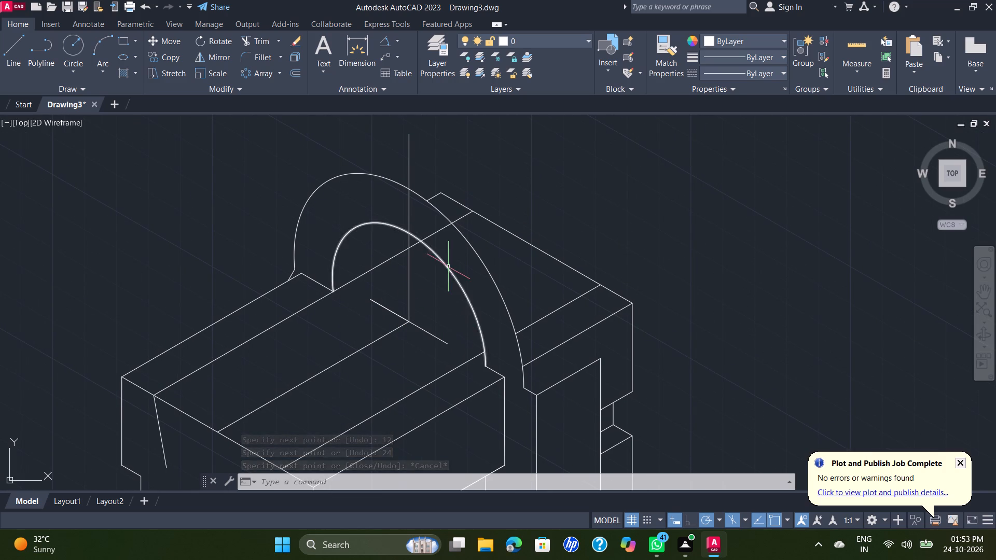
scroll(448, 267, down, 1)
middle_drag(424, 310, 383, 337)
scroll(398, 323, up, 1)
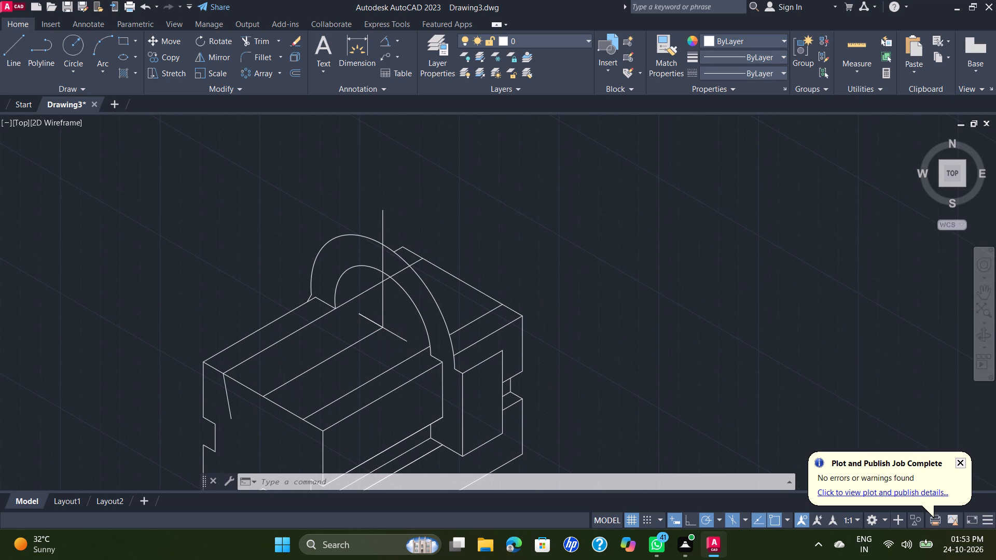
click(18, 35)
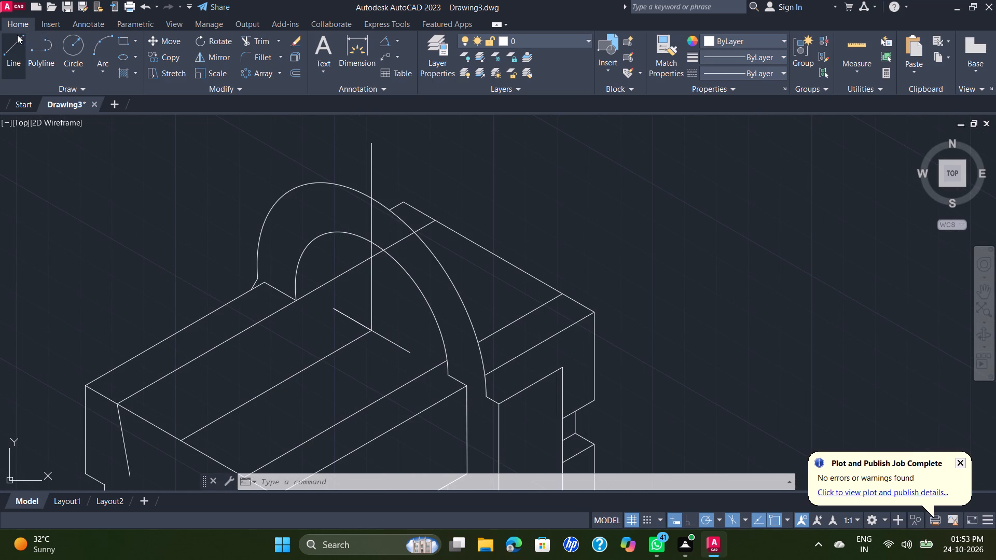
click(333, 305)
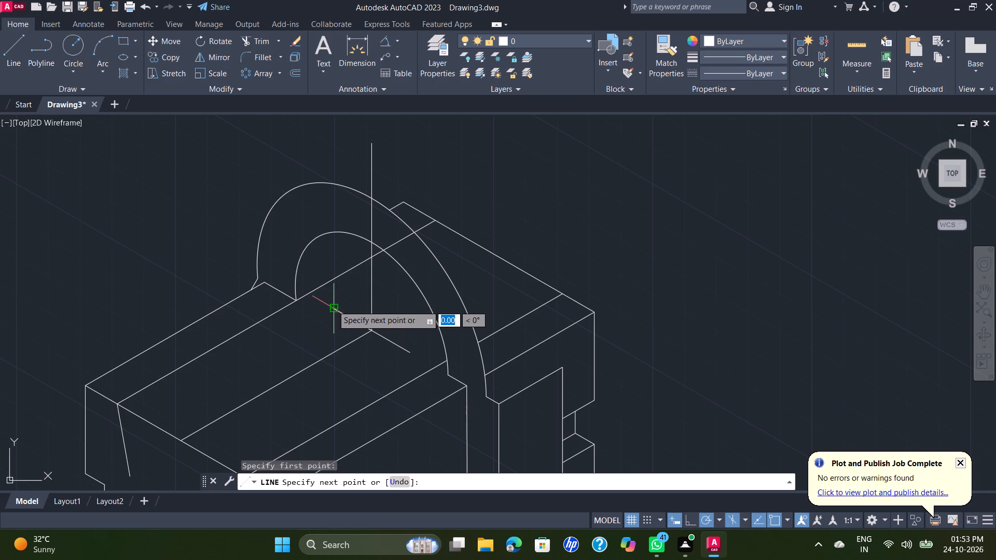
click(334, 132)
key(Escape)
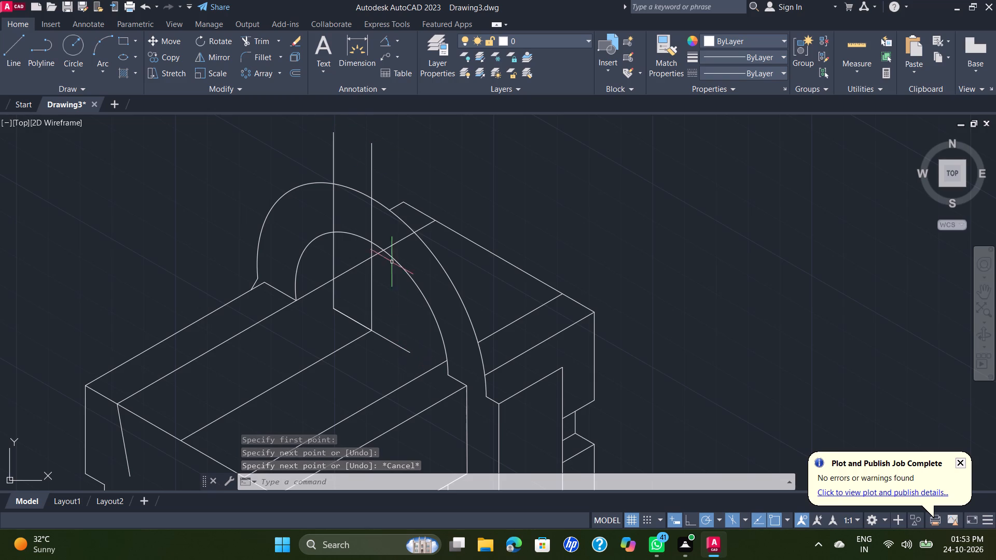
Draw a 24 mm line at 330° from that vertical's top and continue straight down to the base line's near end.
key(space)
click(336, 132)
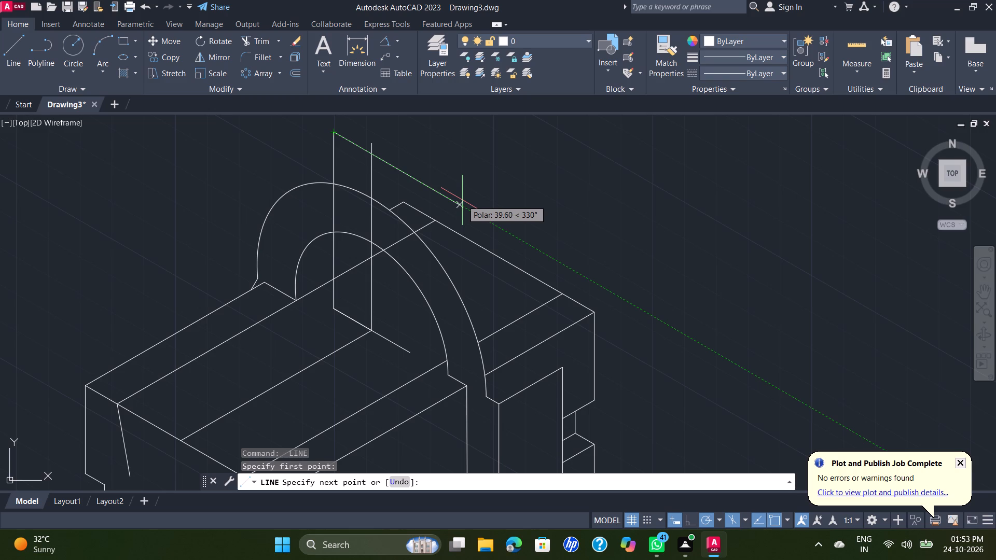
text(24)
key(Return)
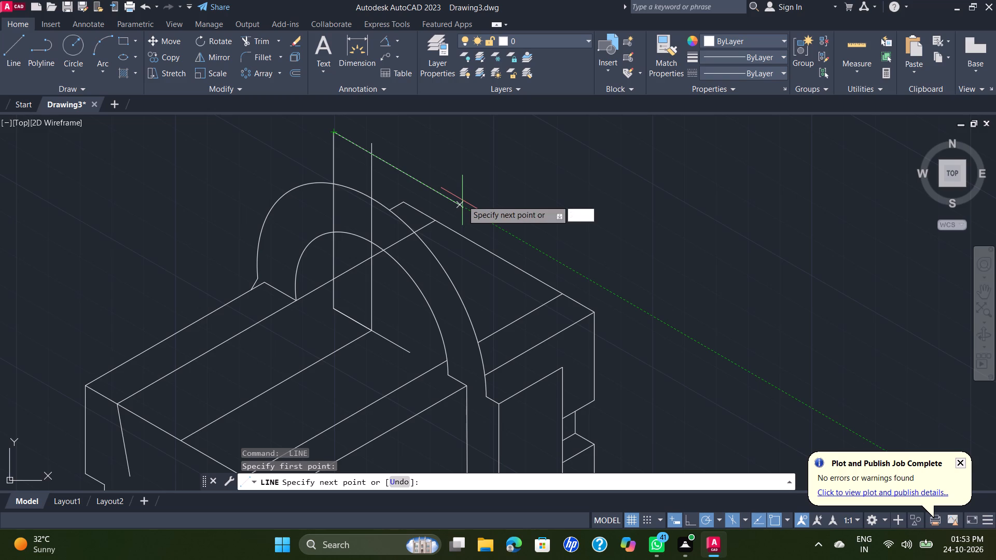
click(412, 350)
key(Escape)
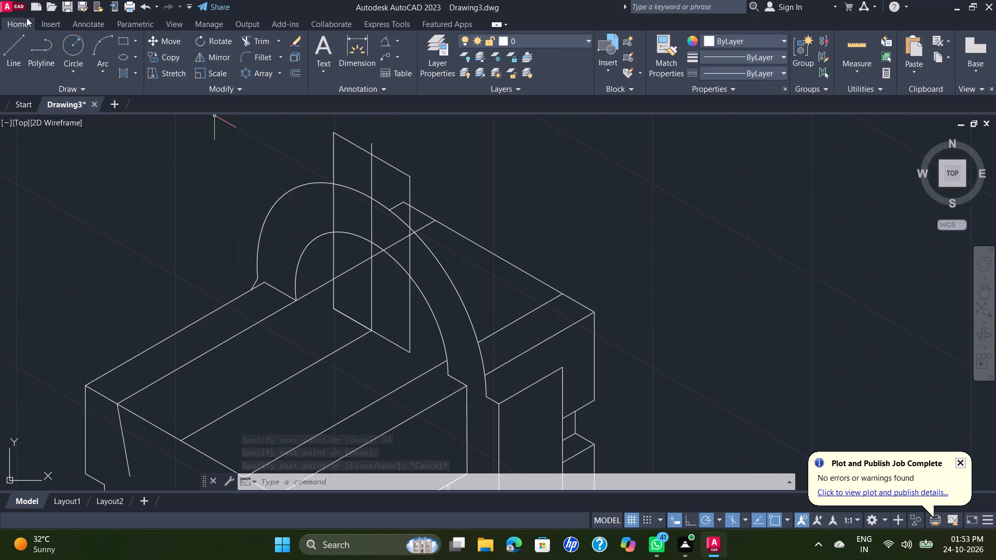
Trim the three vertical lines between the outer arch curve and the 24 mm slanted top line.
click(263, 36)
click(350, 165)
click(293, 145)
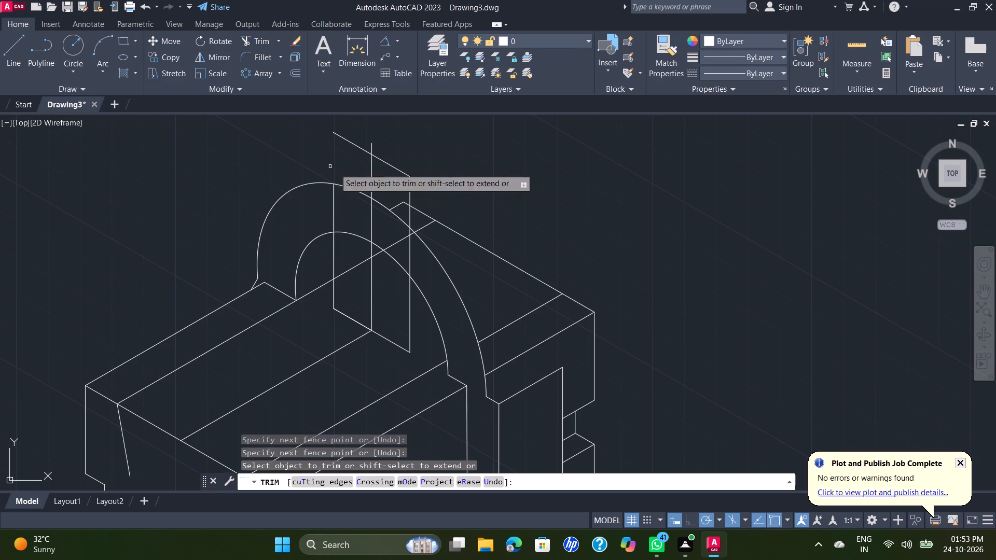
click(383, 184)
click(345, 163)
click(435, 189)
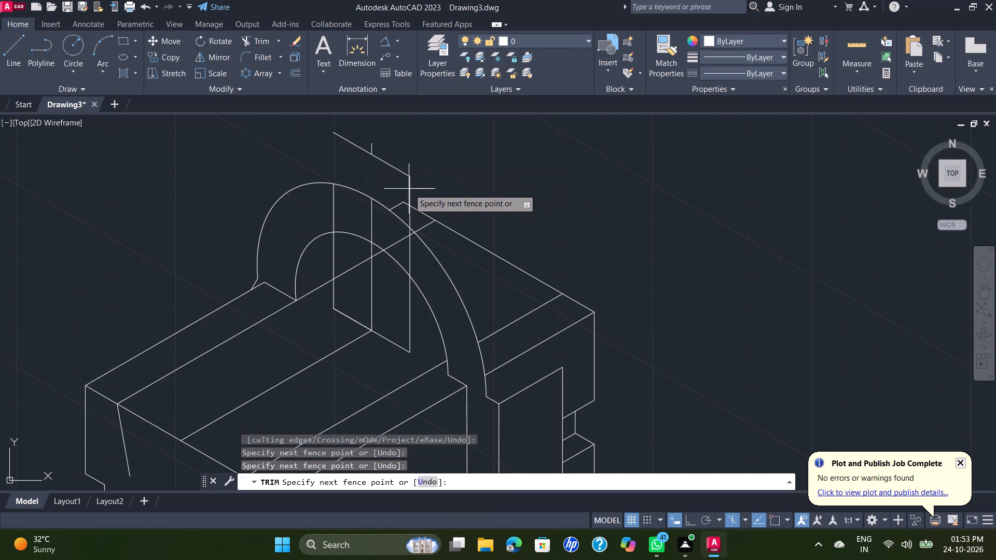
click(400, 187)
click(410, 217)
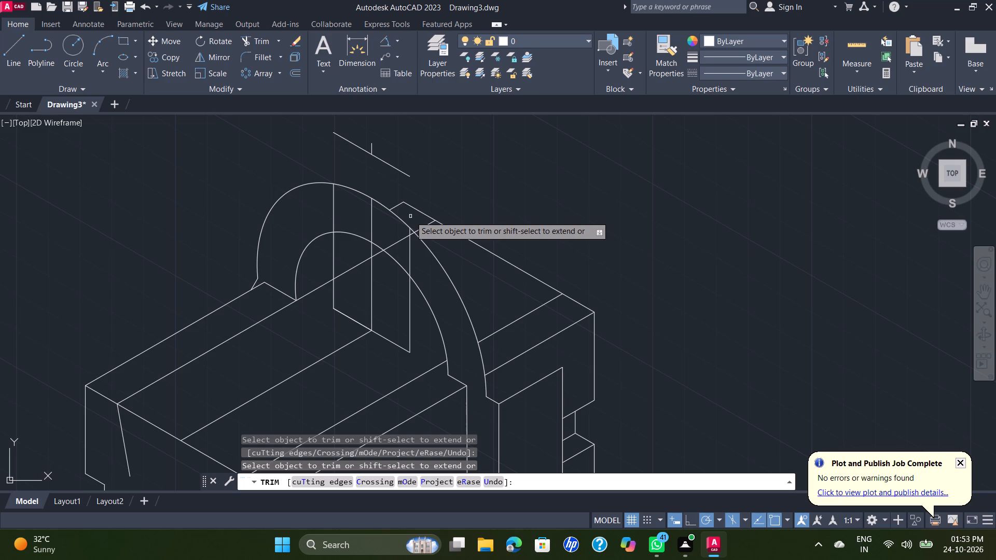
Trim the outer arch curve between the two side verticals.
click(357, 189)
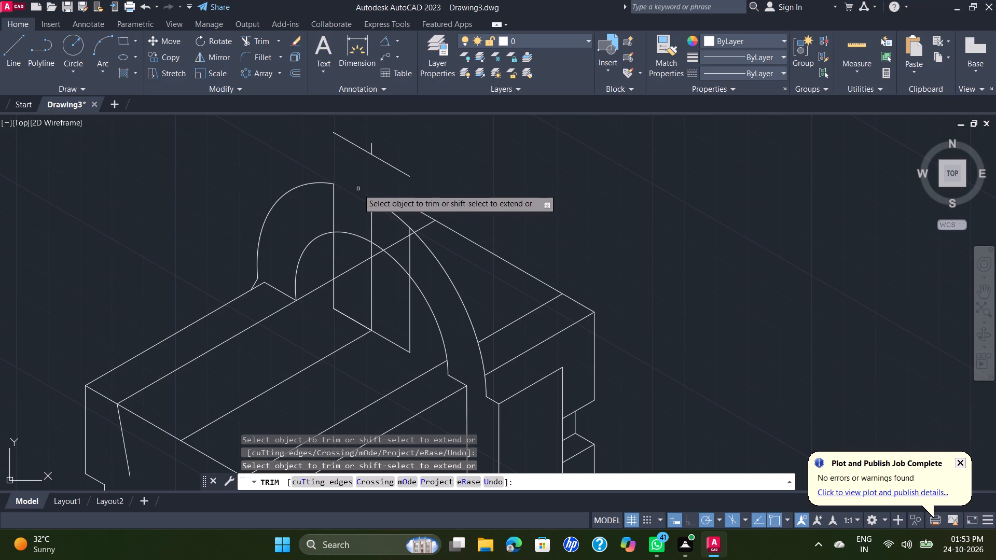
click(382, 205)
click(396, 214)
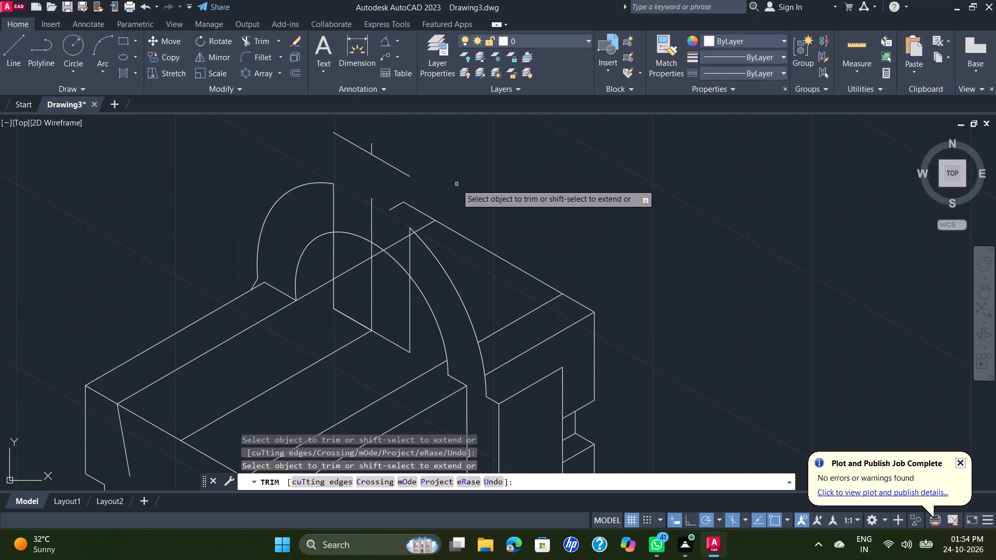
Trim the leftover far outer top edge and its corner segment behind the arch.
click(398, 210)
click(409, 198)
click(399, 206)
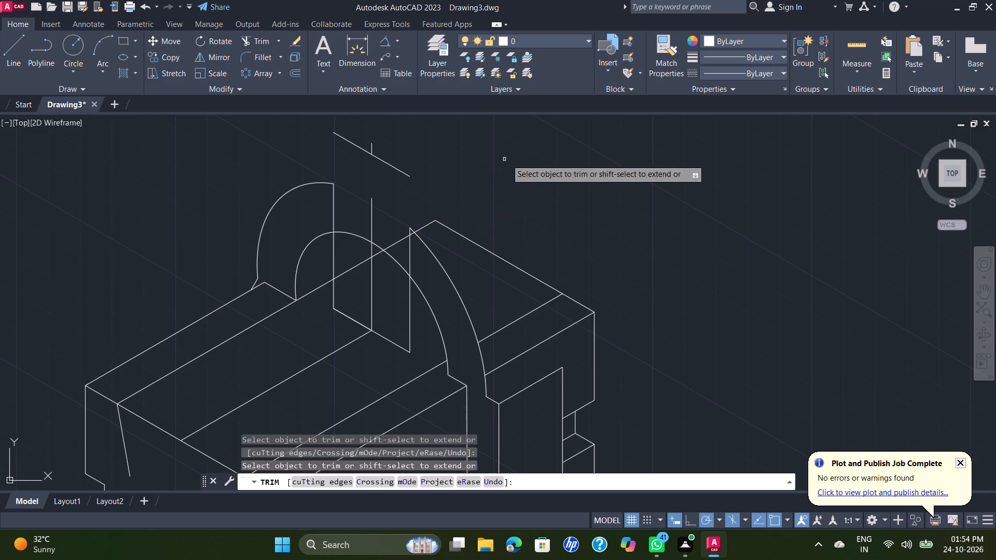
key(Escape)
Draw a 4 mm vertical line up from each cut end of the outer arch curve.
click(18, 57)
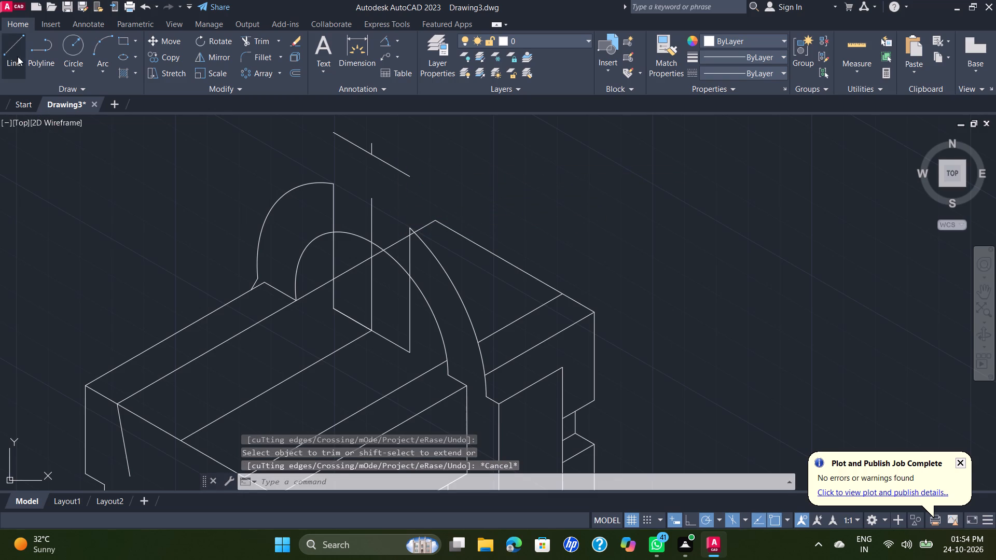
click(337, 181)
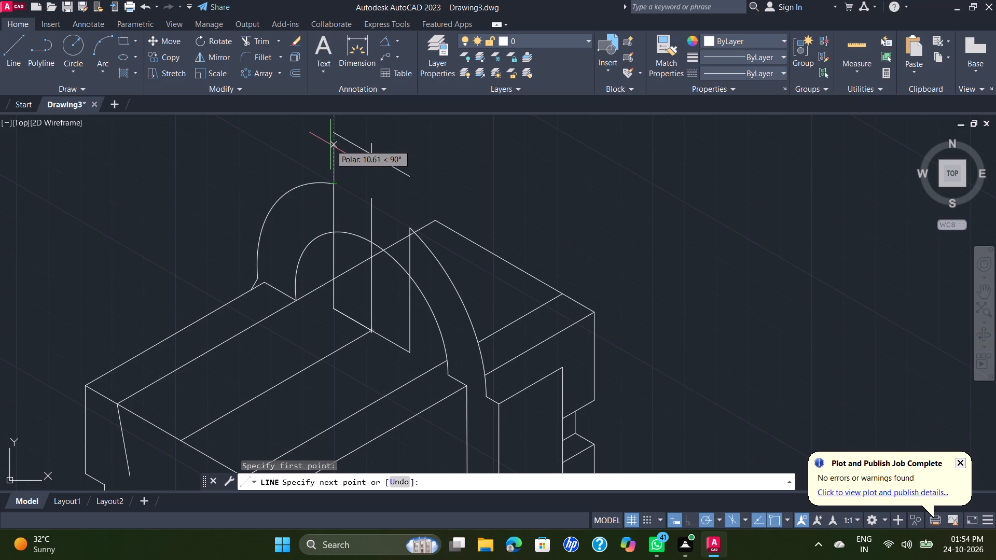
key(4)
key(Return)
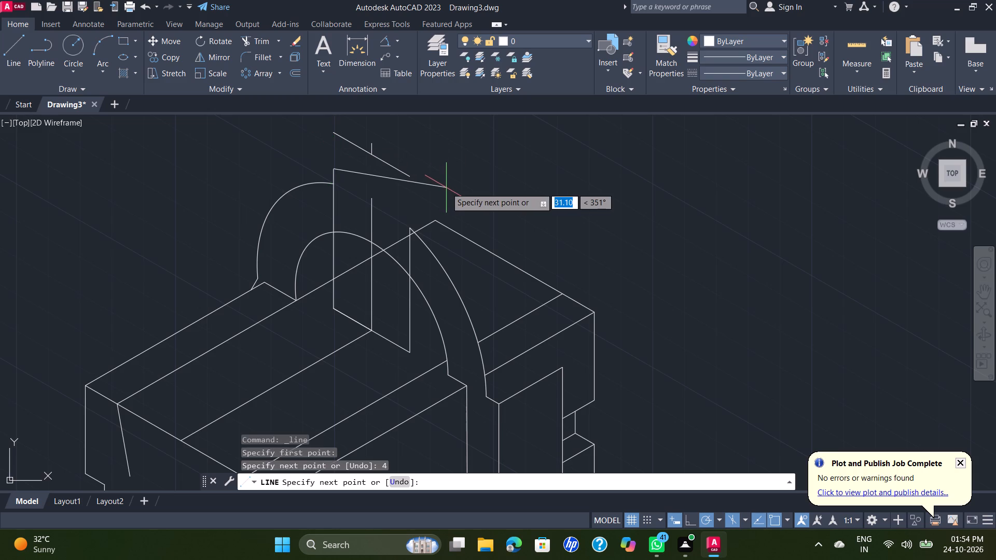
key(Escape)
key(space)
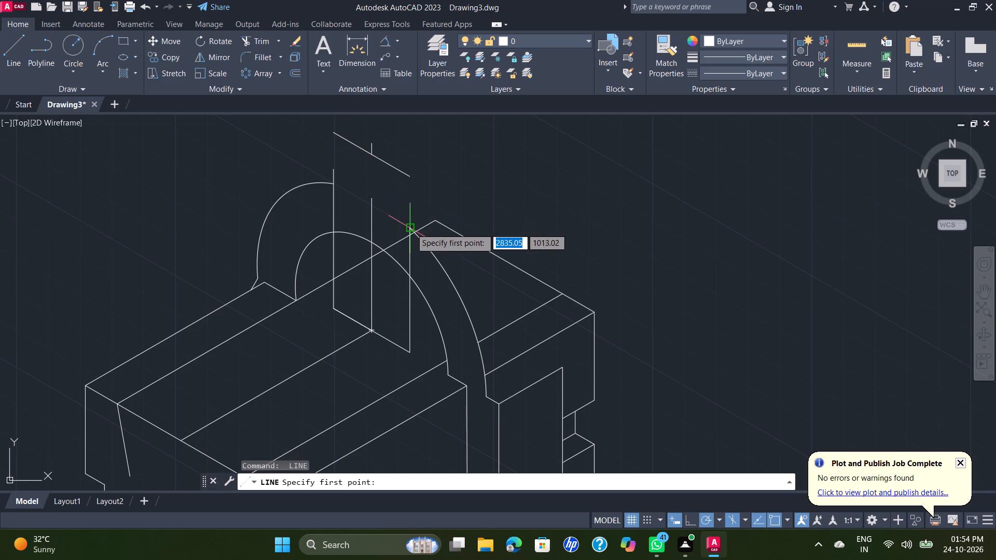
click(412, 229)
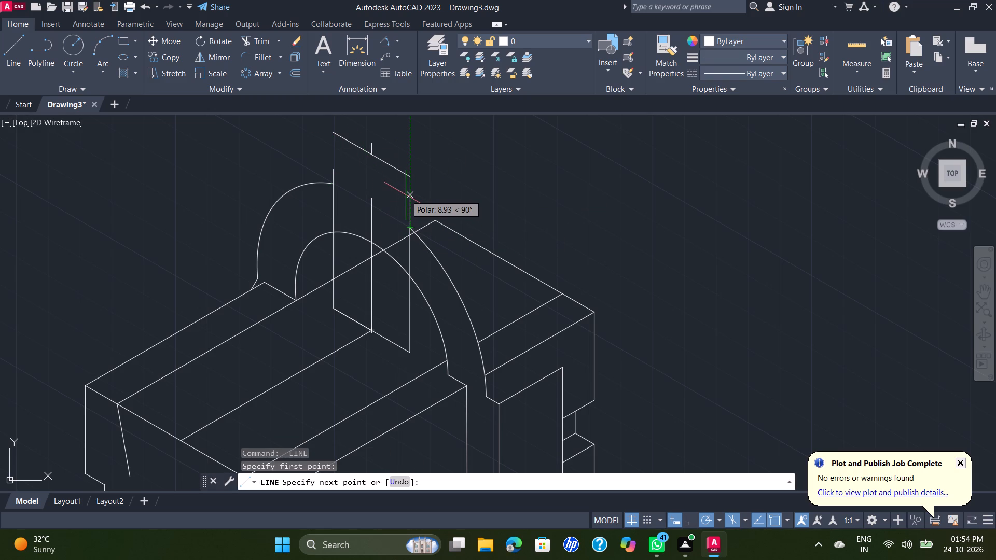
key(4)
key(Return)
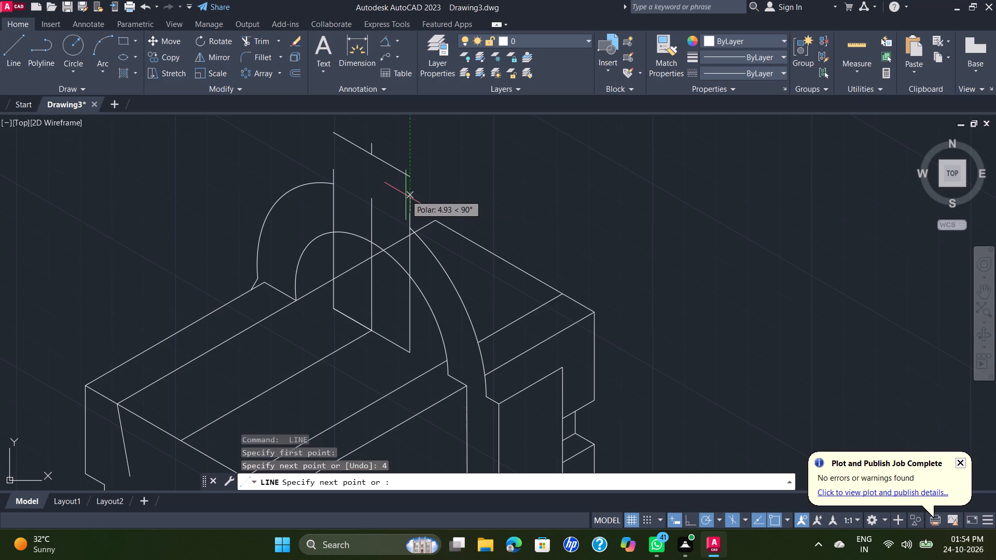
key(Escape)
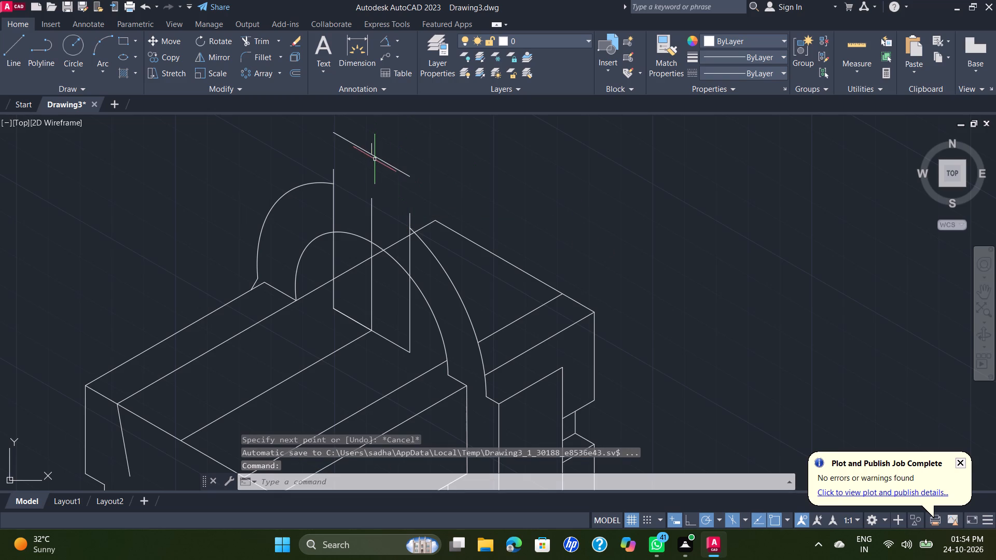
Move the 24 mm slanted top line down onto the upper ends of the two 4 mm vertical lines on the outer arch.
click(381, 160)
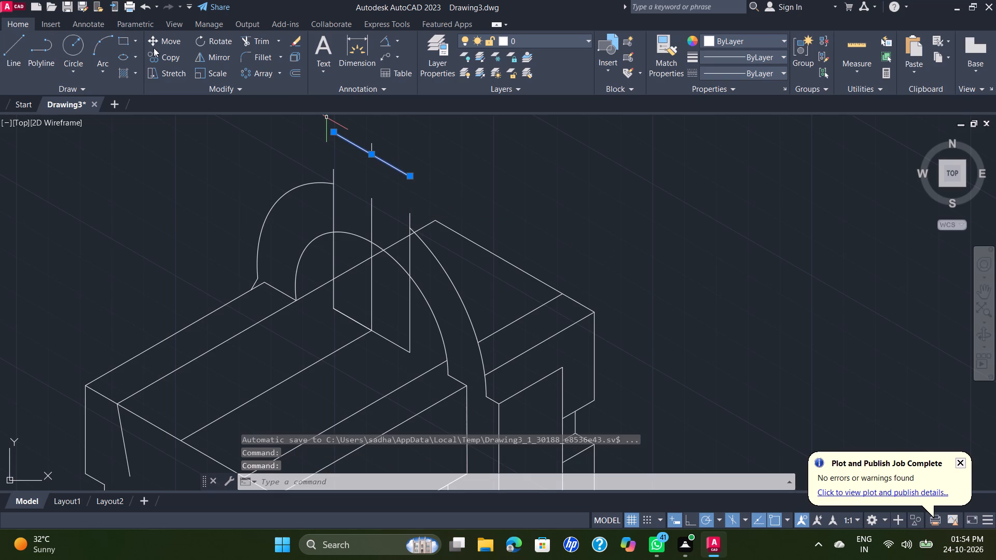
click(168, 38)
scroll(333, 132, up, 1)
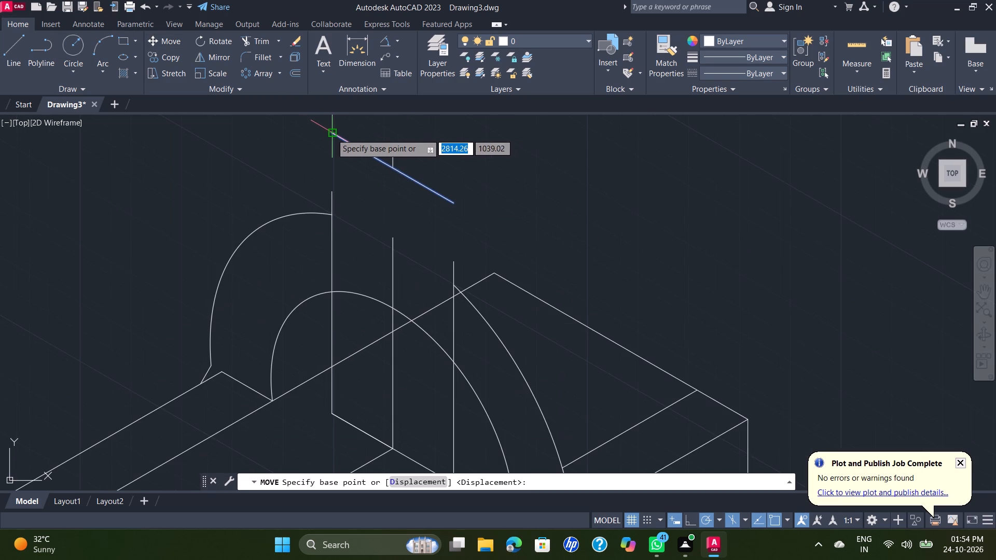
click(331, 134)
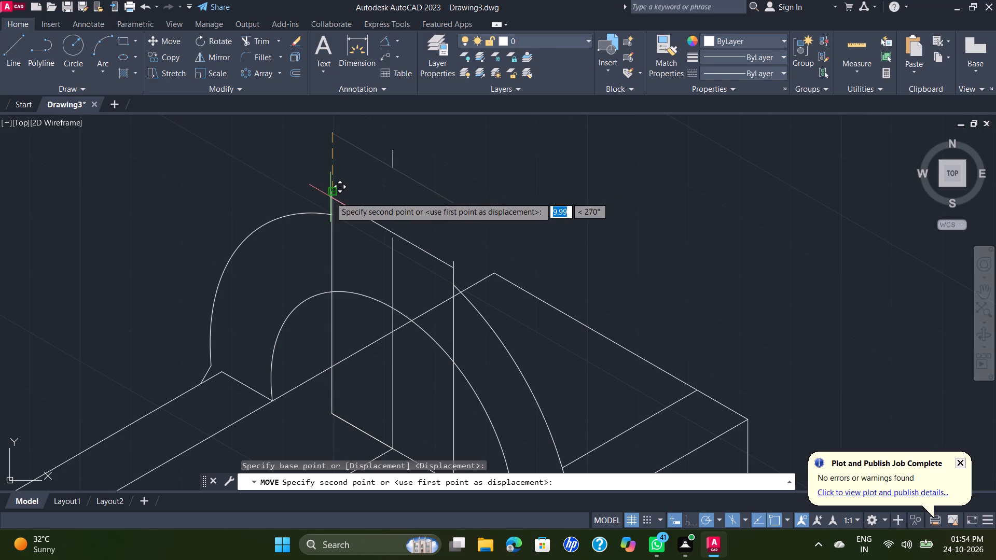
click(329, 193)
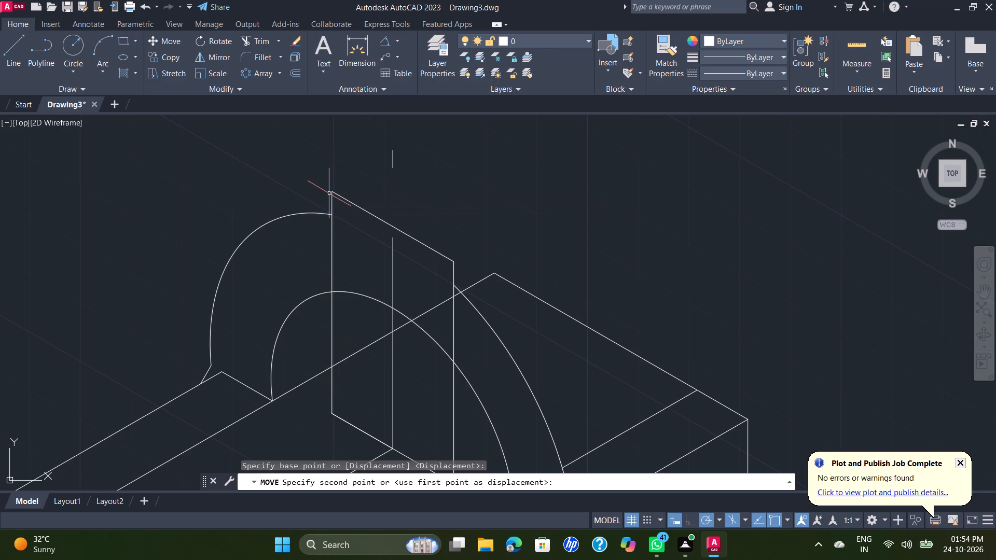
Erase the leftover boss construction lines: the short stub above, the centre vertical, both long side verticals and the overlapping slanted base lines.
drag(433, 172, 421, 162)
click(371, 150)
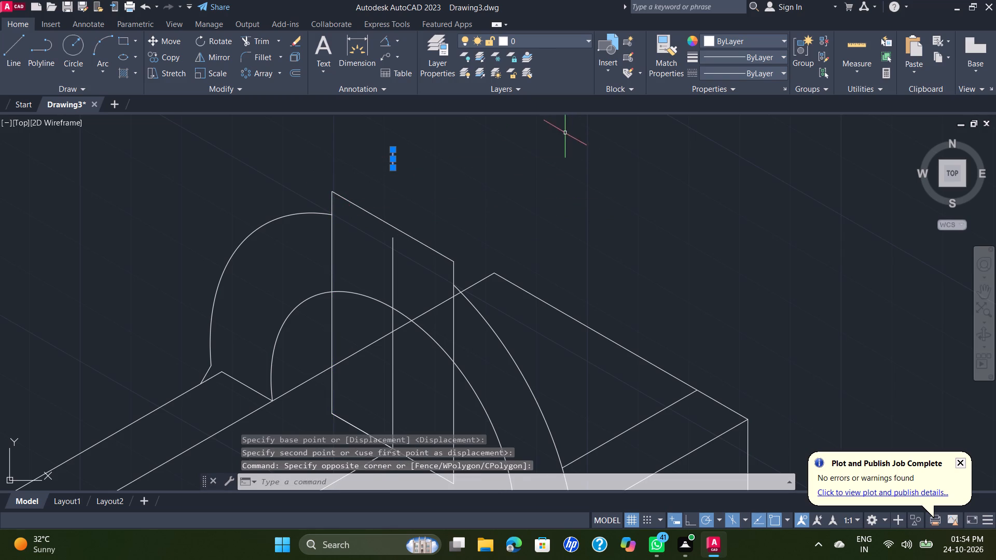
key(Delete)
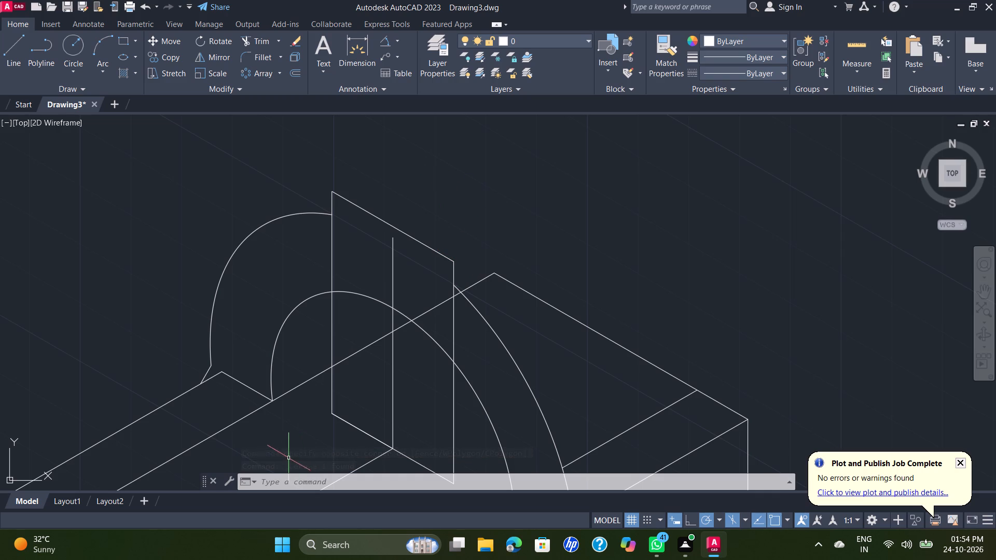
click(394, 281)
key(Delete)
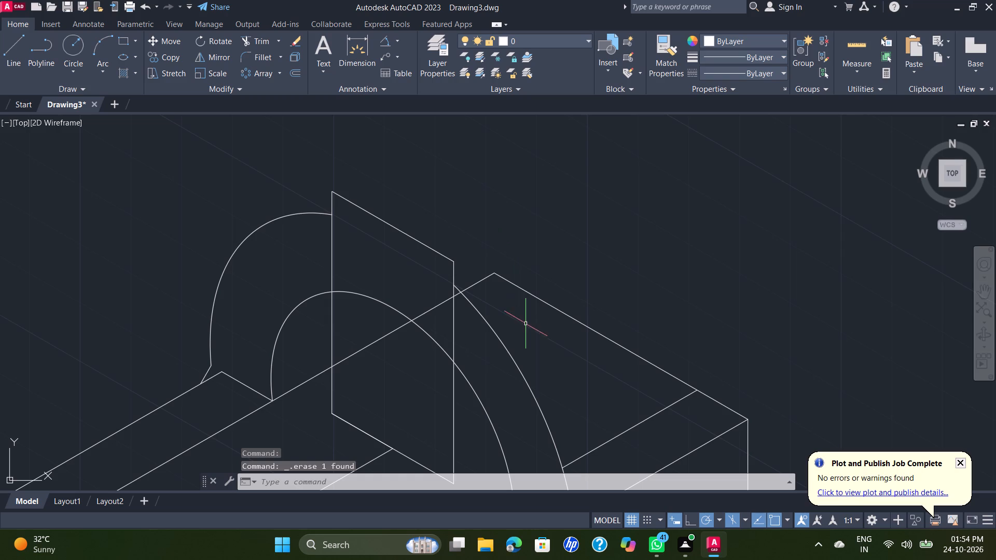
scroll(507, 328, down, 1)
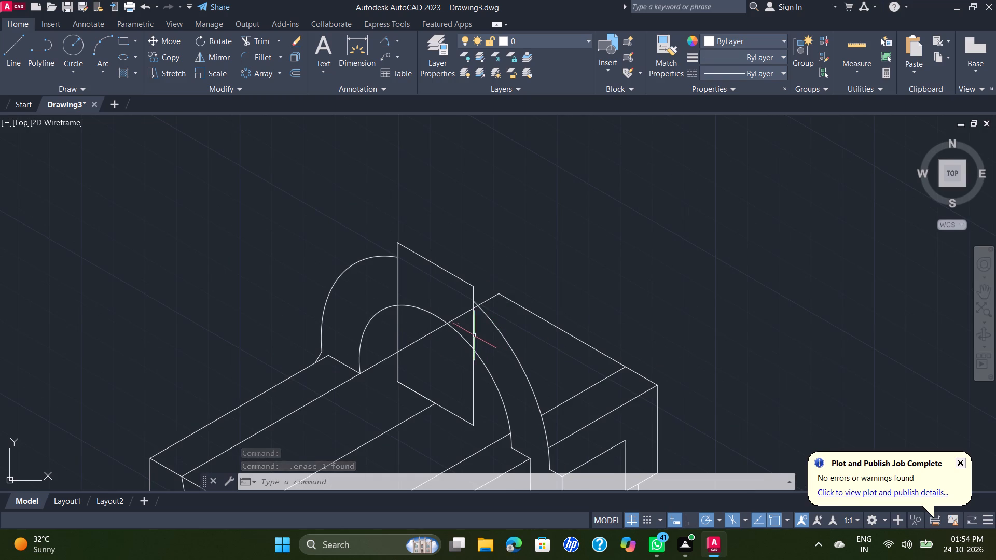
click(473, 334)
key(Delete)
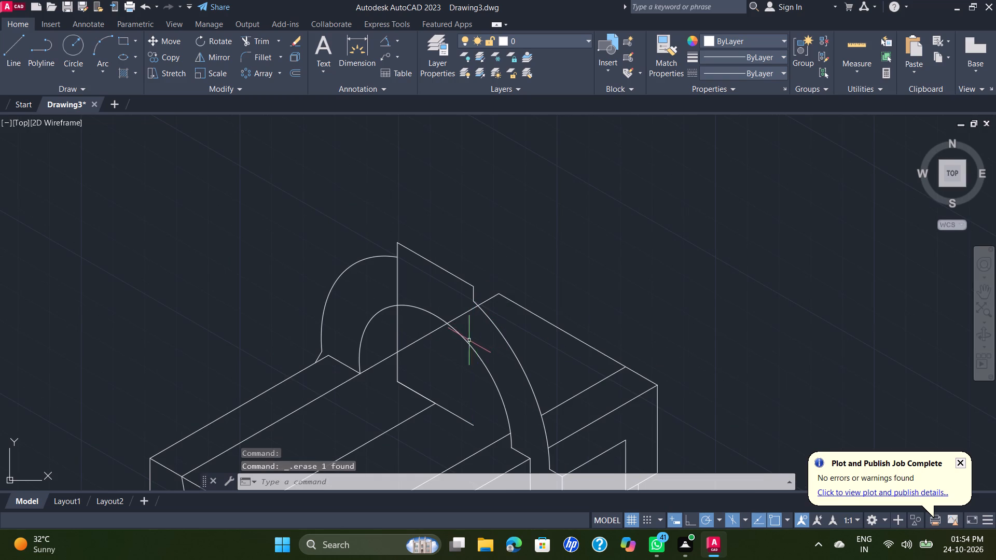
click(397, 339)
key(Delete)
click(423, 399)
key(Delete)
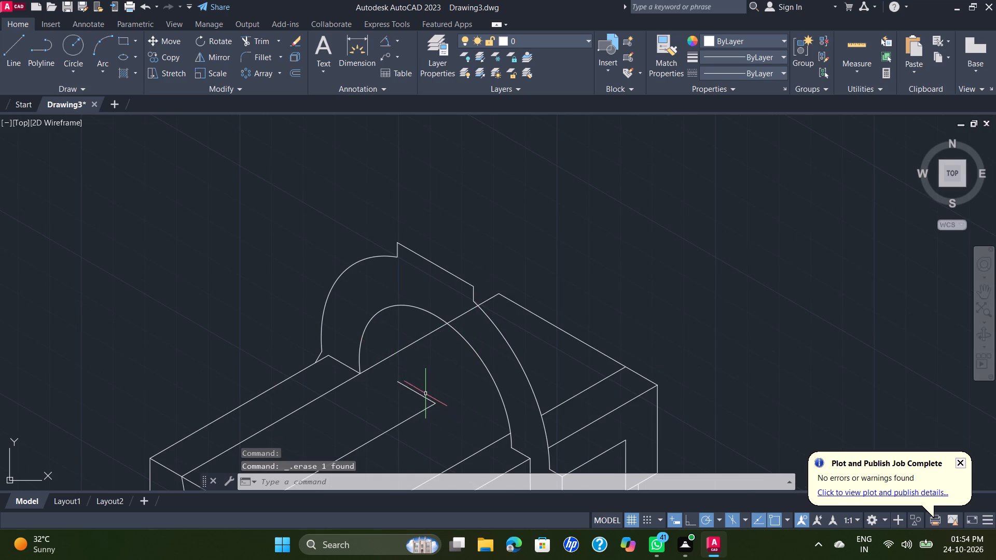
click(421, 398)
key(Delete)
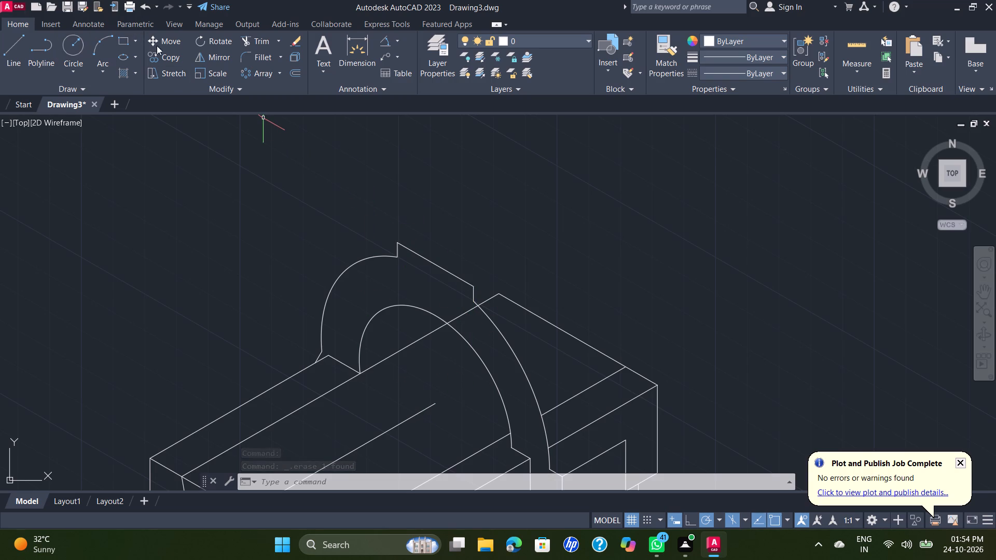
Trim the block's rear top edge between the inner and outer arch curves, and its remaining stub between the outer arch and far corner.
click(260, 36)
click(458, 320)
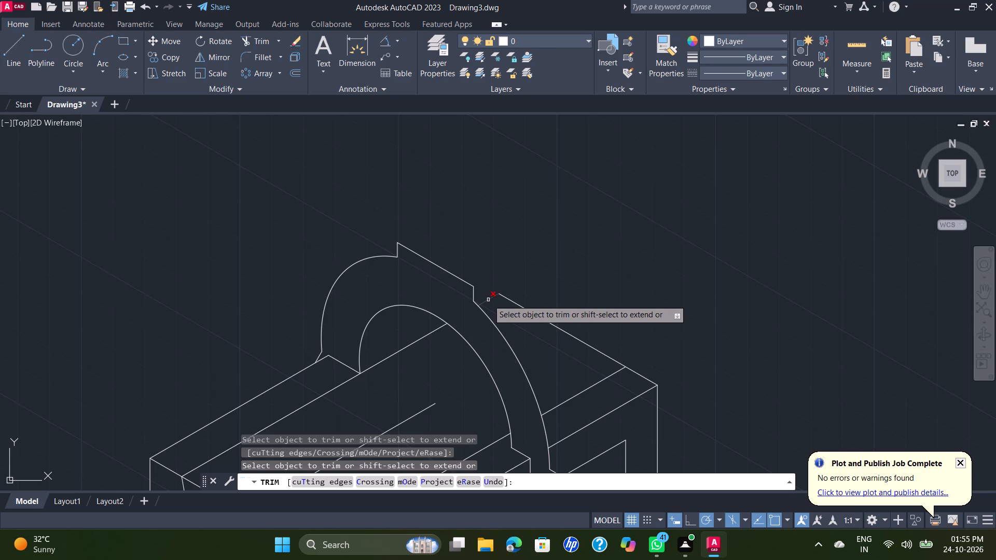
scroll(517, 265, down, 1)
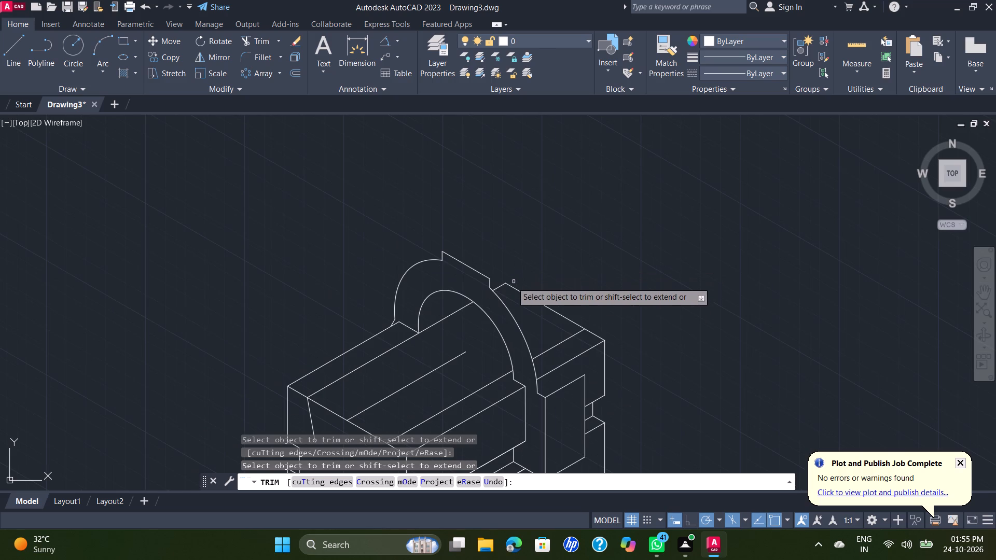
click(499, 289)
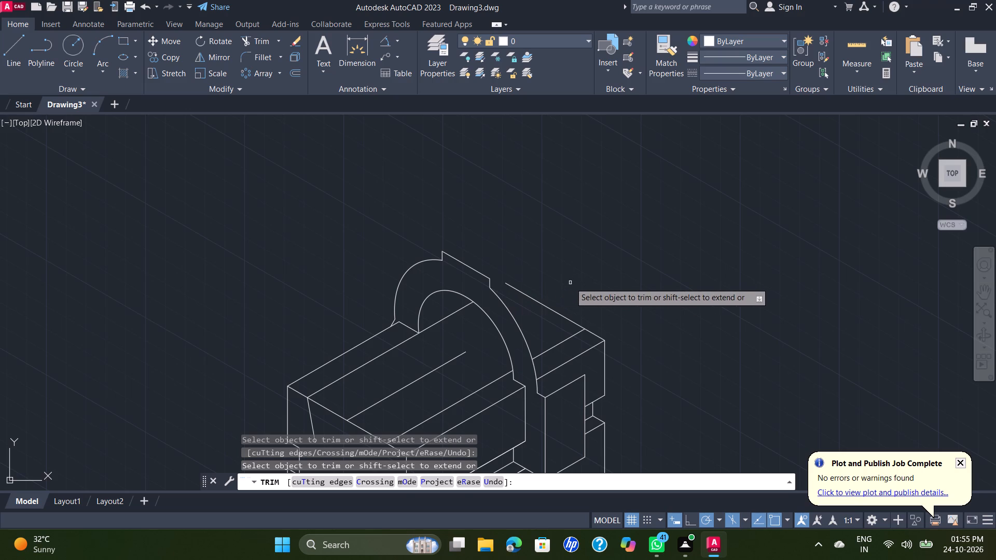
key(Escape)
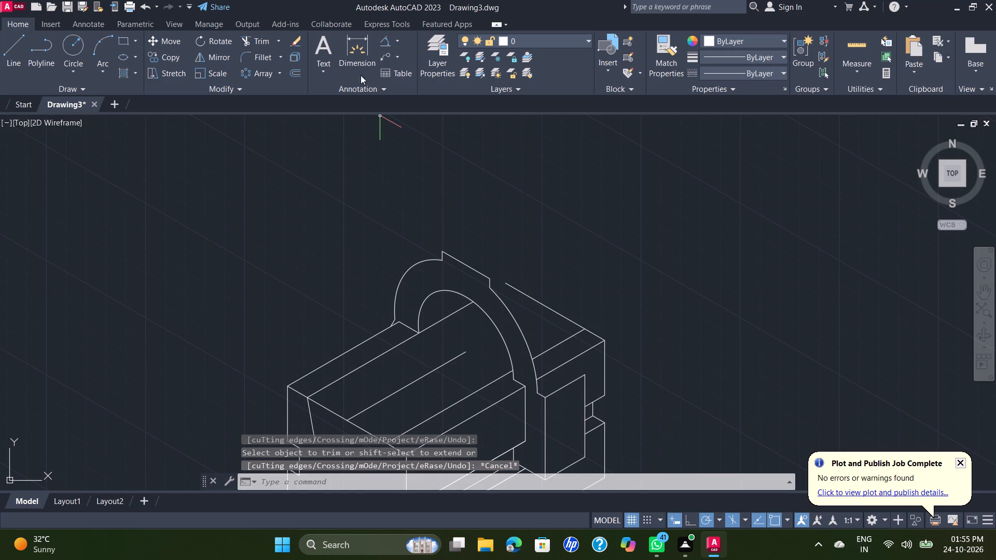
Fillet the junction of the outer arch's longer, front-side curve and the boss's adjoining vertical line with a 4 mm radius.
click(281, 61)
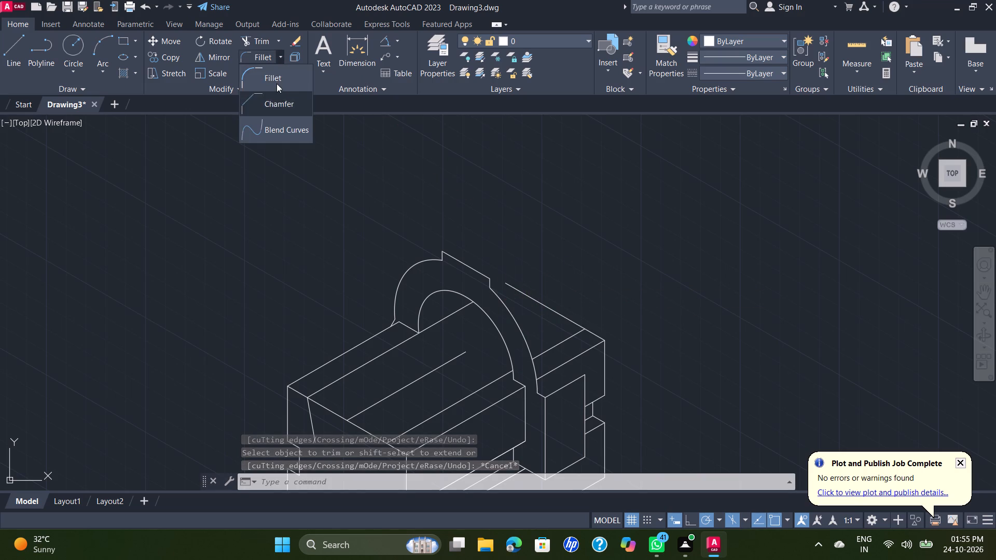
click(278, 81)
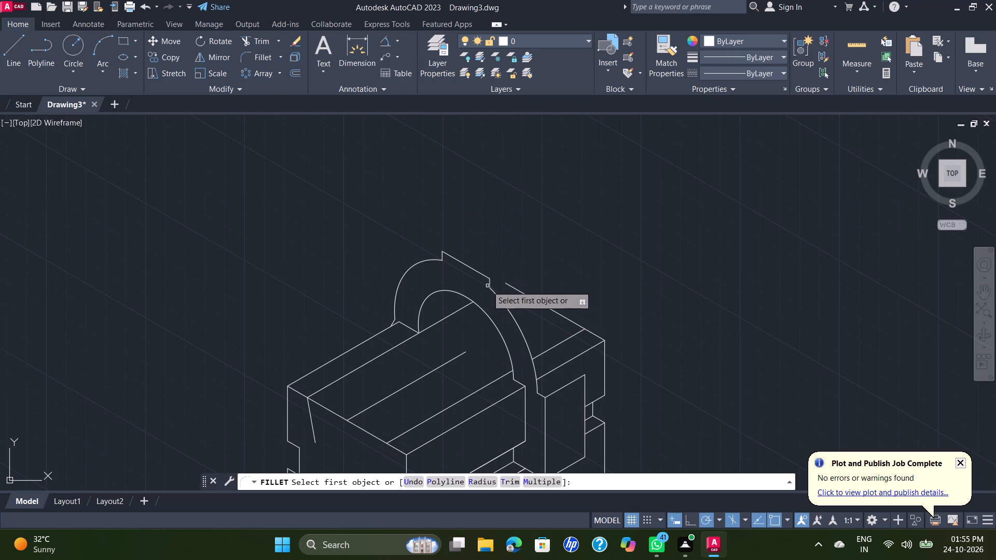
scroll(489, 286, up, 2)
click(502, 304)
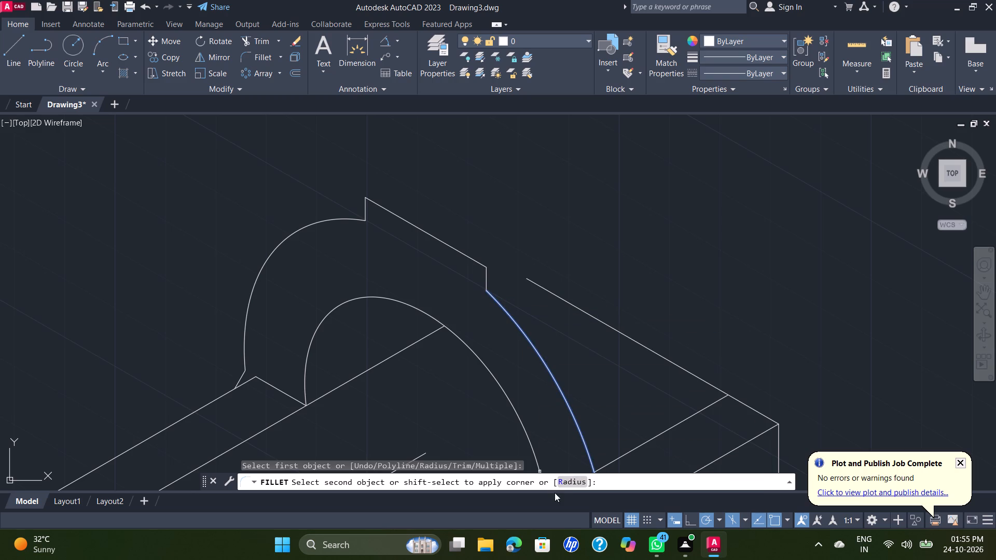
click(568, 486)
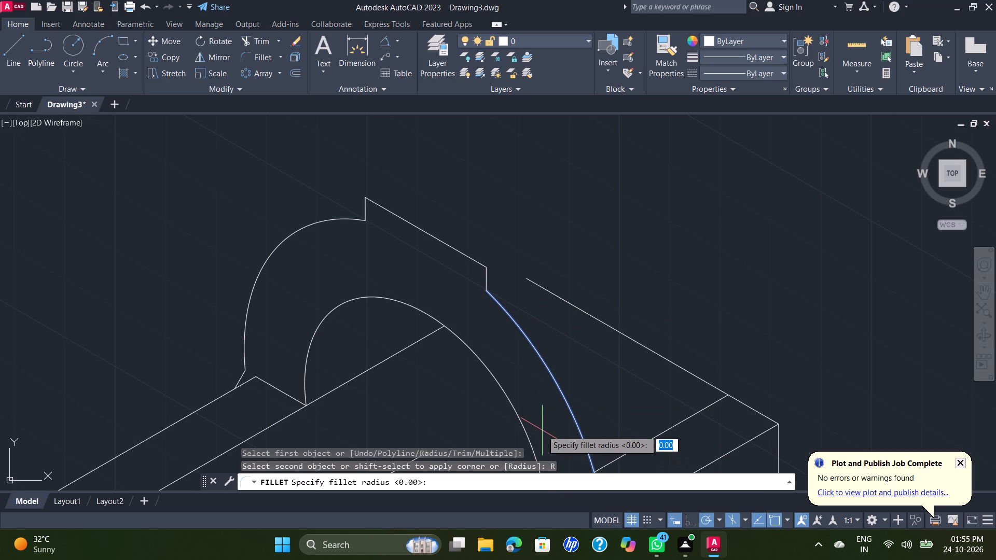
key(4)
key(Return)
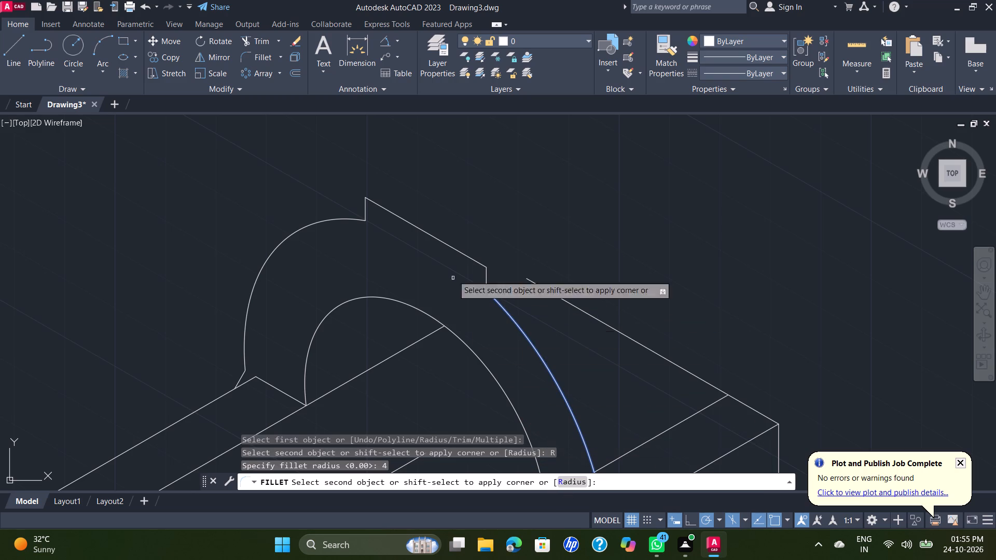
click(485, 287)
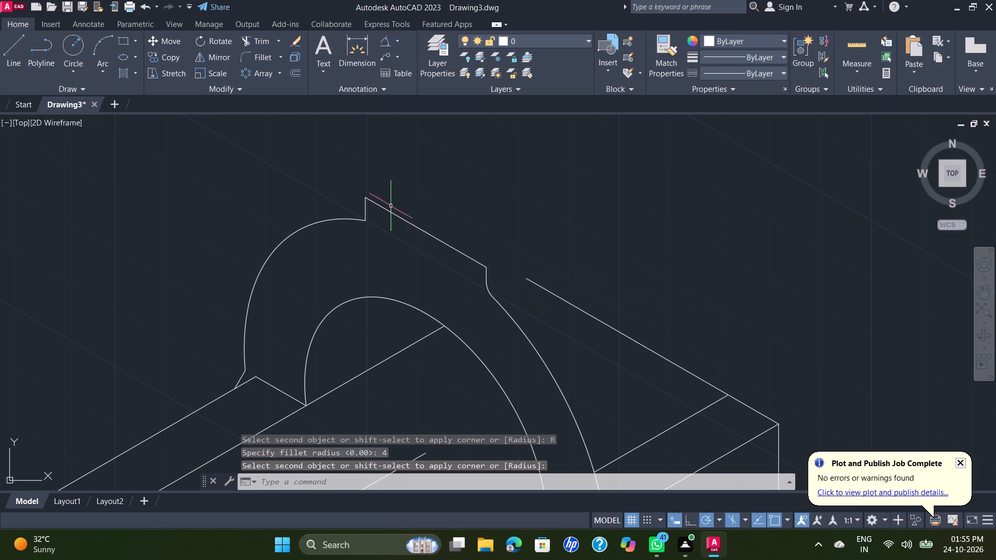
key(c)
key(Escape)
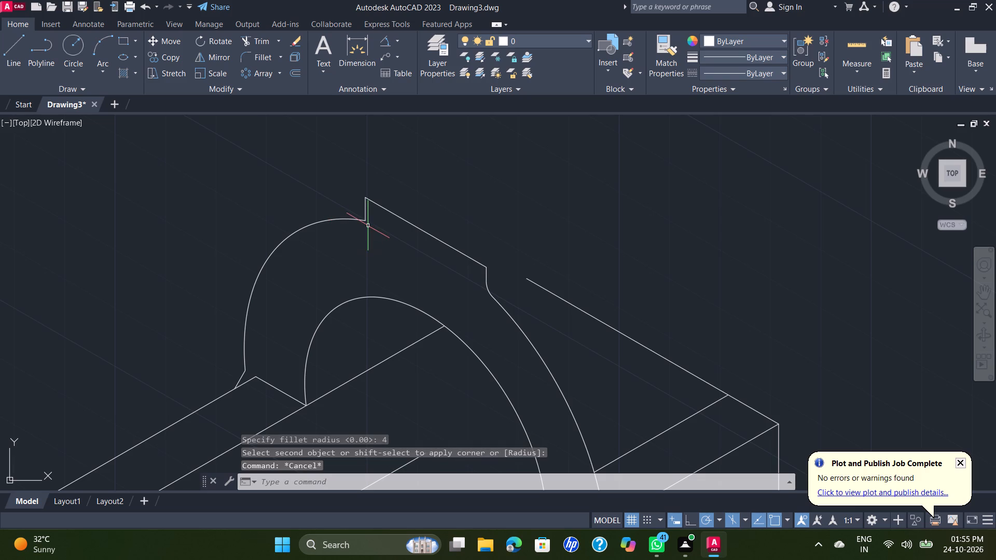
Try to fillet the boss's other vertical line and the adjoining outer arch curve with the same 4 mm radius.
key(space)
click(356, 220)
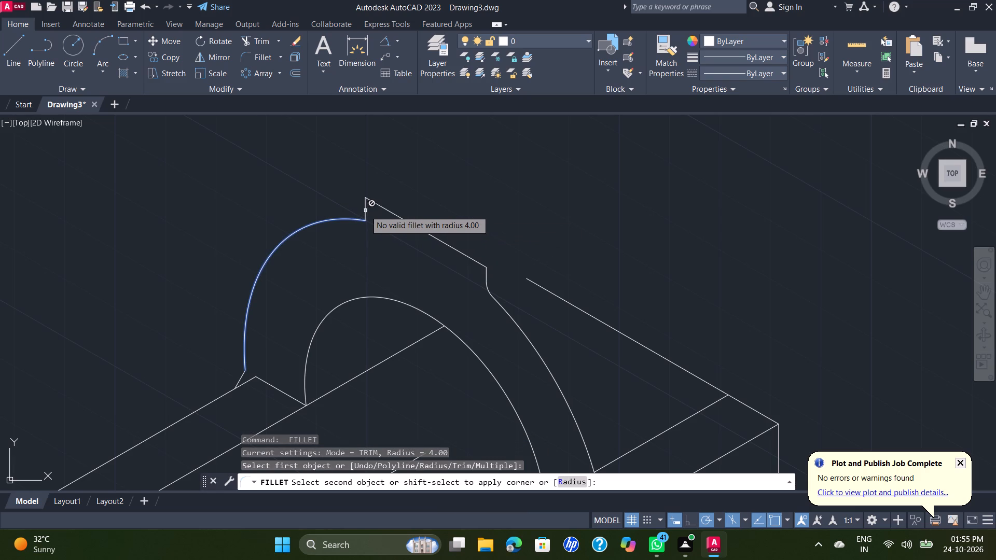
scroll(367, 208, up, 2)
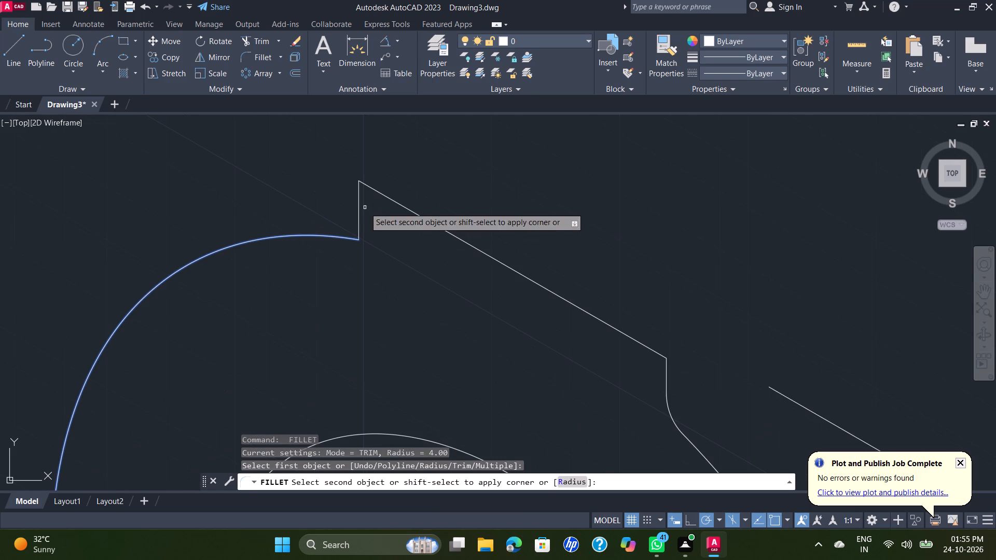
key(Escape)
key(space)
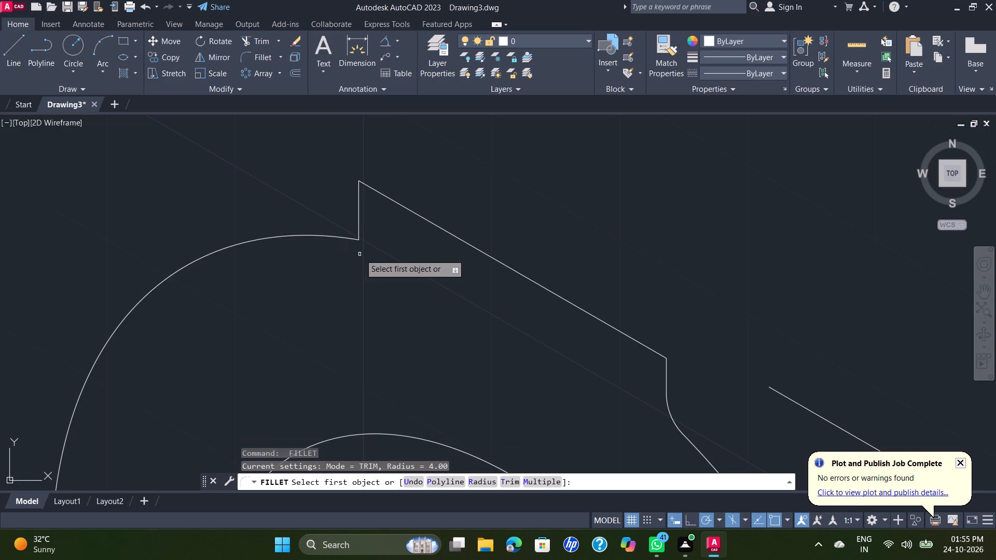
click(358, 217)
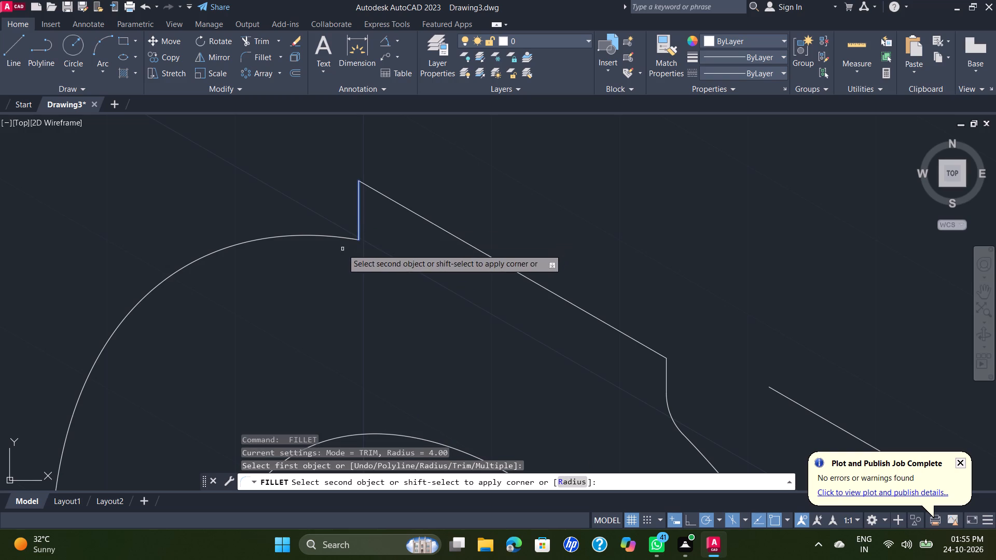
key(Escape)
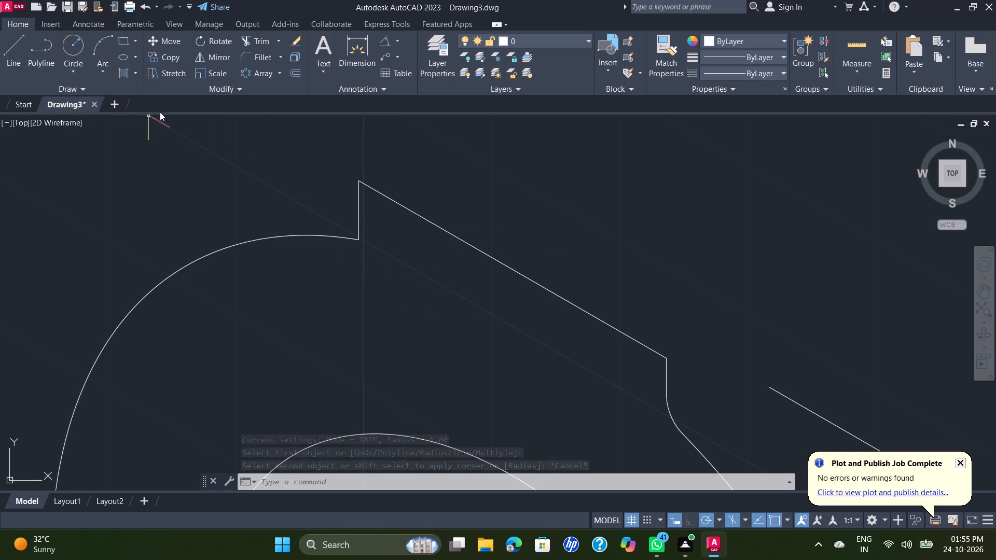
Draw an isocircle of radius 4 mm in the arch's plane, in the empty space beside the unfilleted end of the boss.
scroll(423, 236, down, 2)
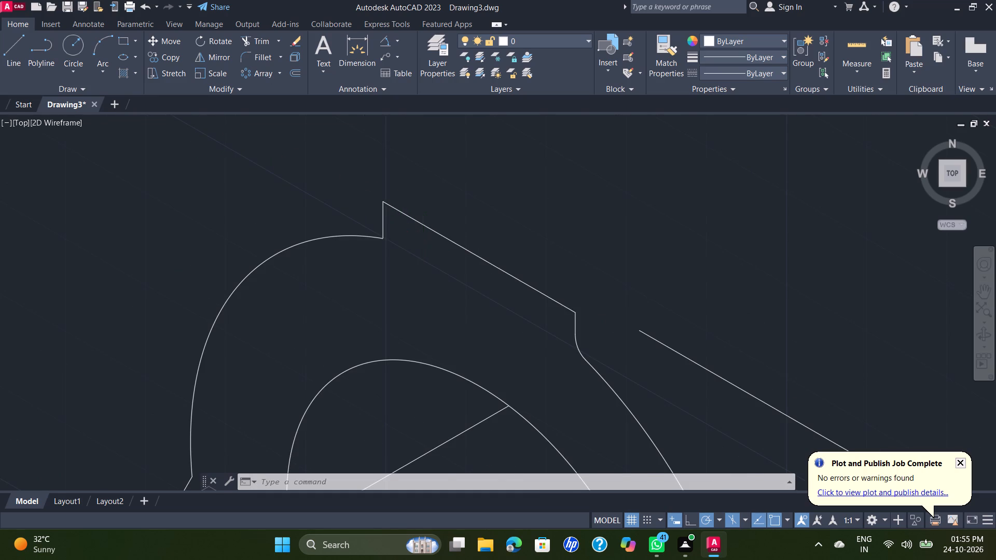
click(138, 54)
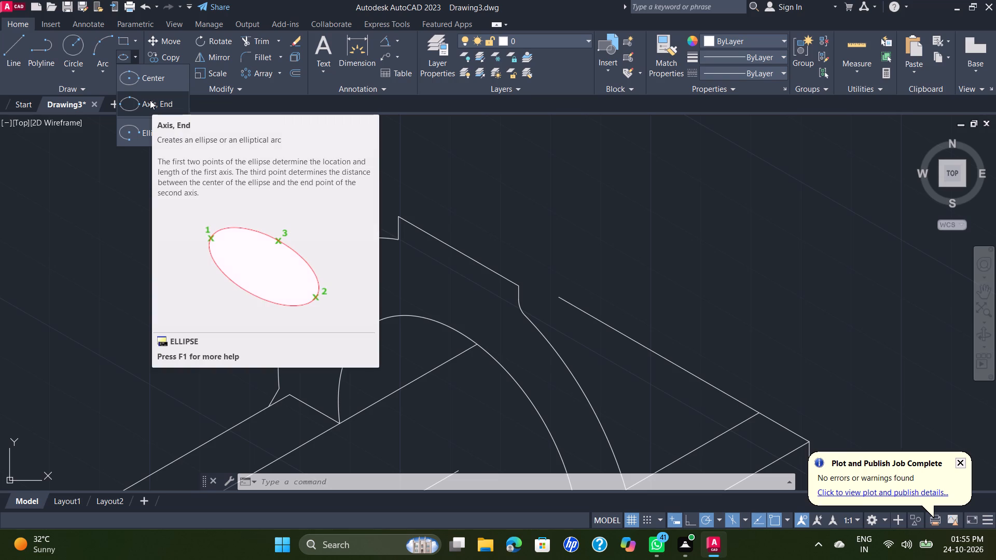
click(150, 100)
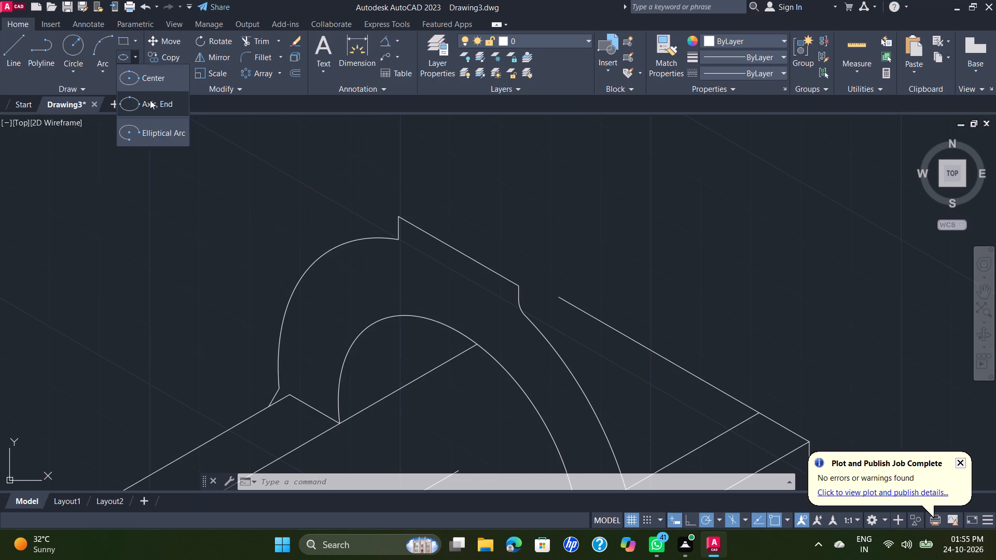
click(517, 486)
click(534, 479)
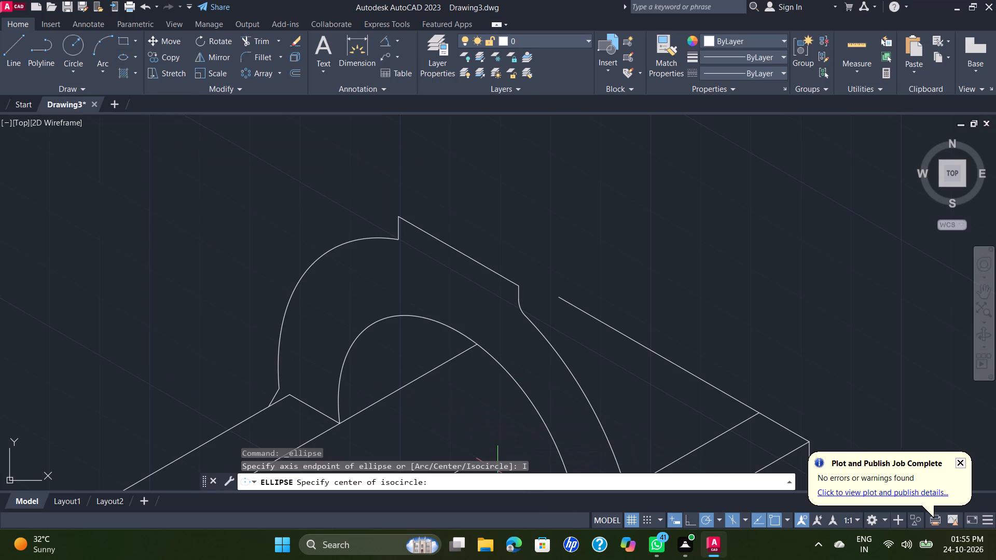
click(243, 192)
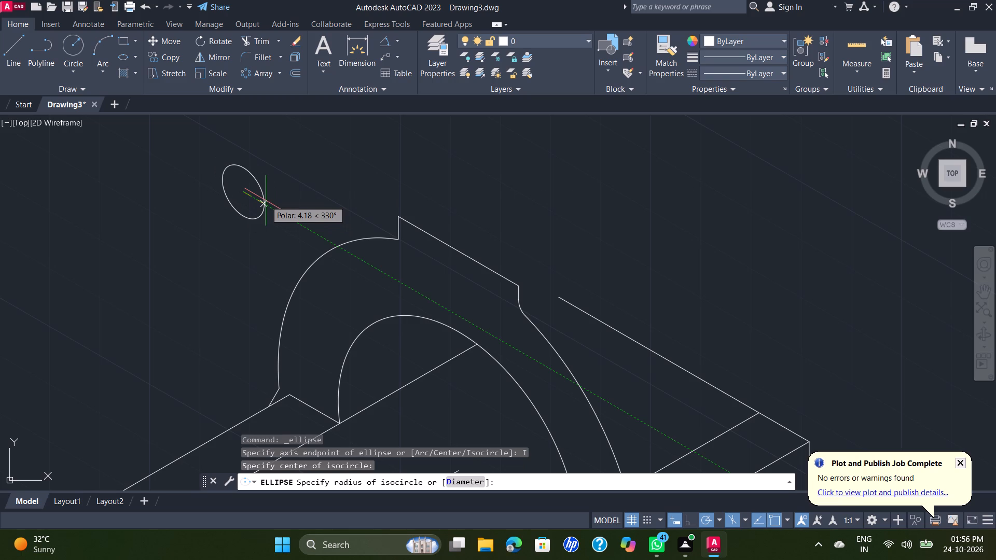
key(4)
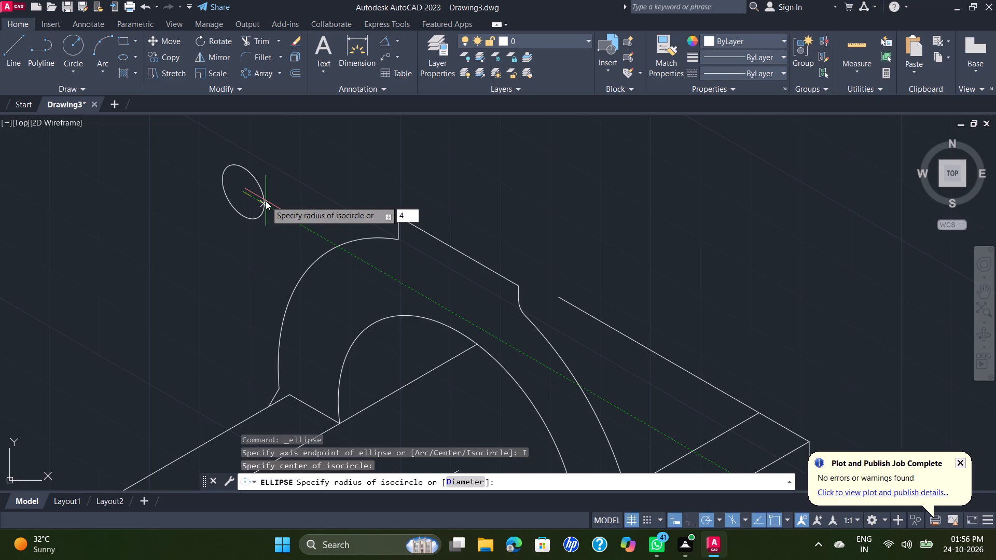
key(Return)
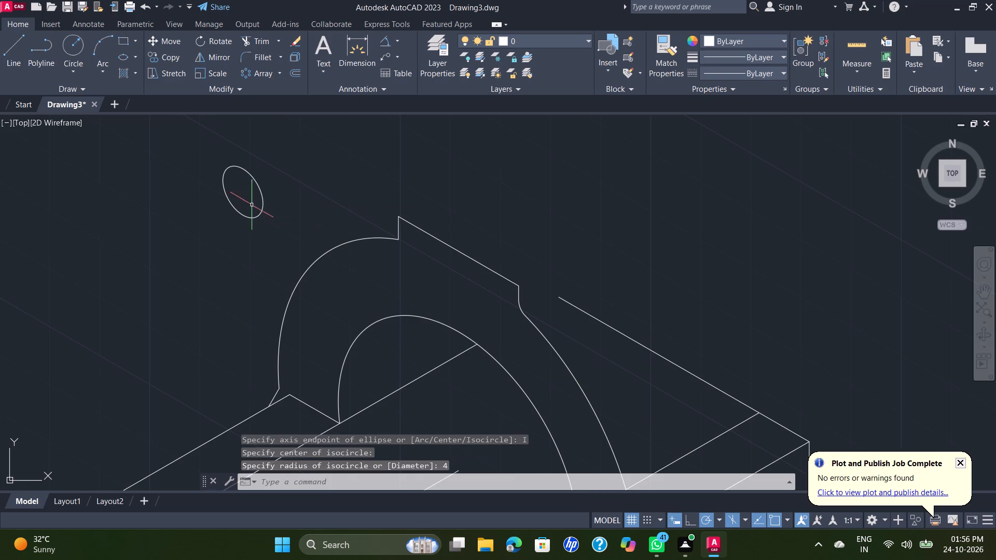
Move the 4 mm isocircle by its lower quadrant area onto the outer arch curve, beside the boss's unfilleted vertical line.
click(262, 195)
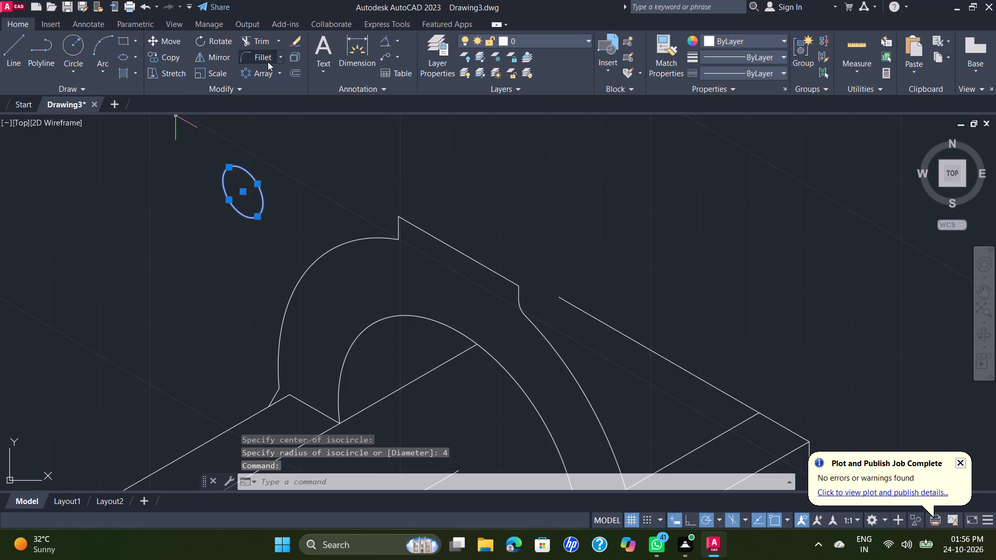
click(163, 43)
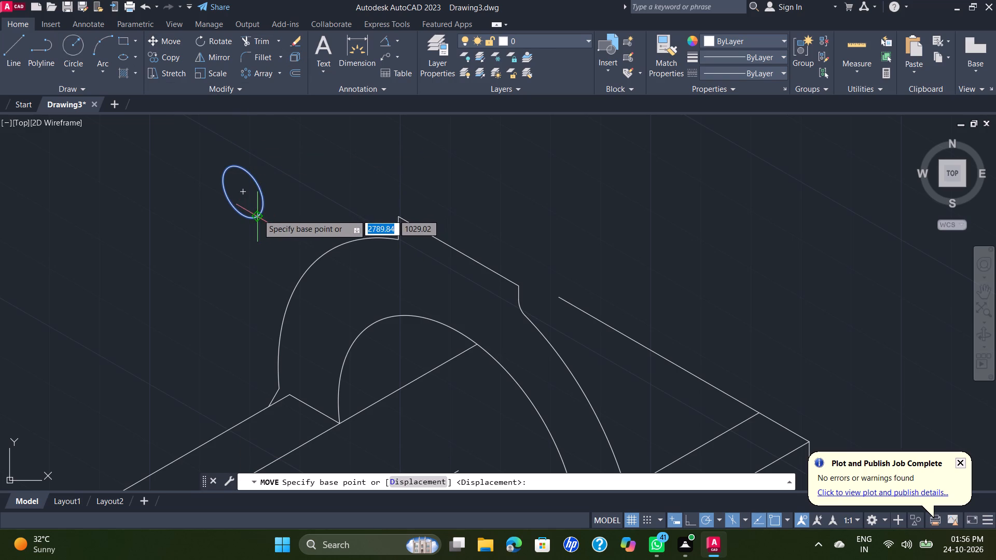
click(258, 214)
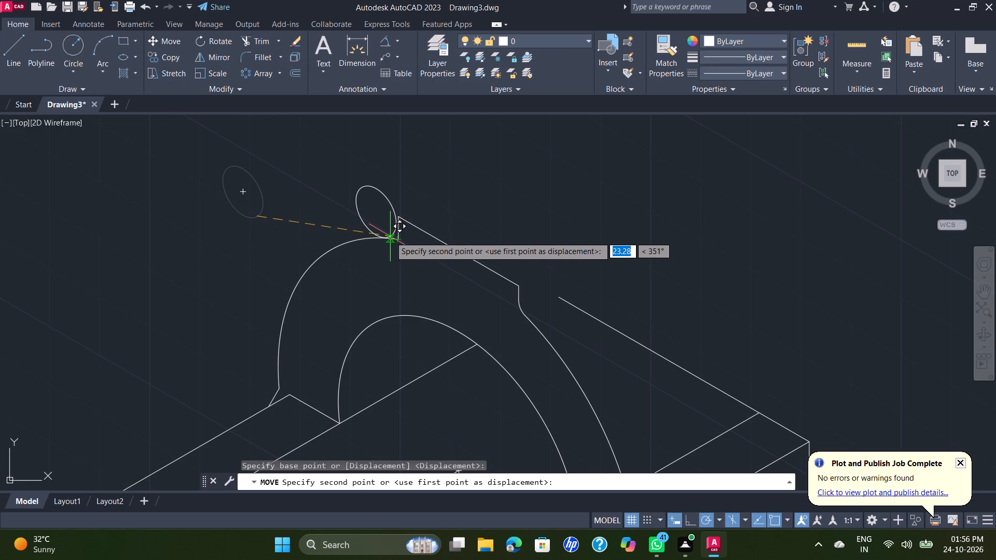
scroll(391, 238, up, 1)
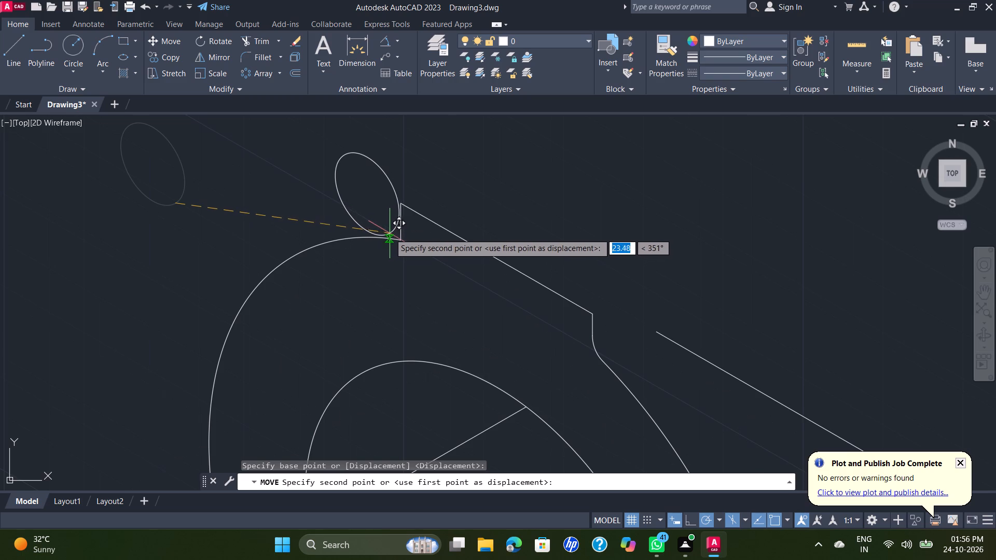
click(390, 234)
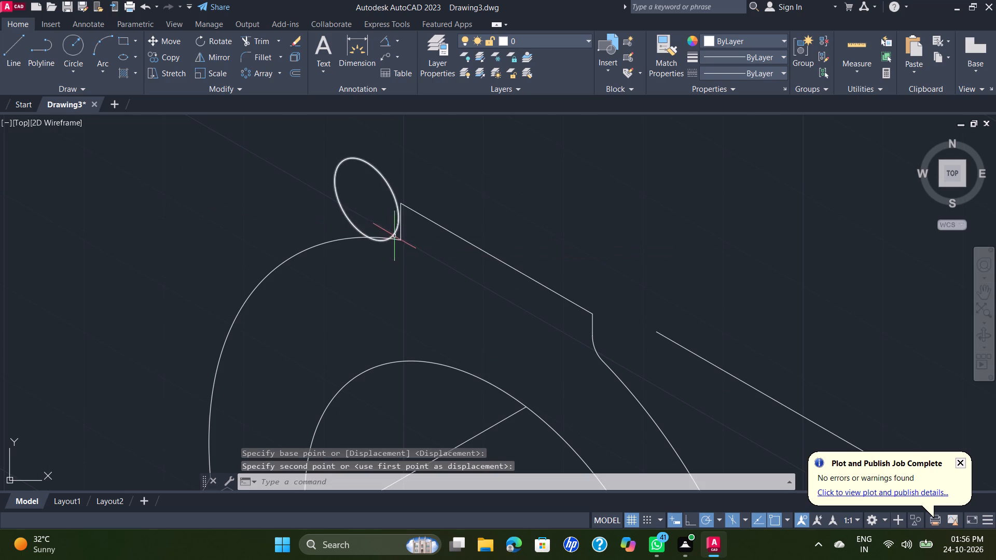
Align the isocircle to the top end of the boss's unfilleted vertical line and the outer arch curve, scaling it to the alignment points.
scroll(406, 239, up, 2)
middle_drag(403, 226, 420, 267)
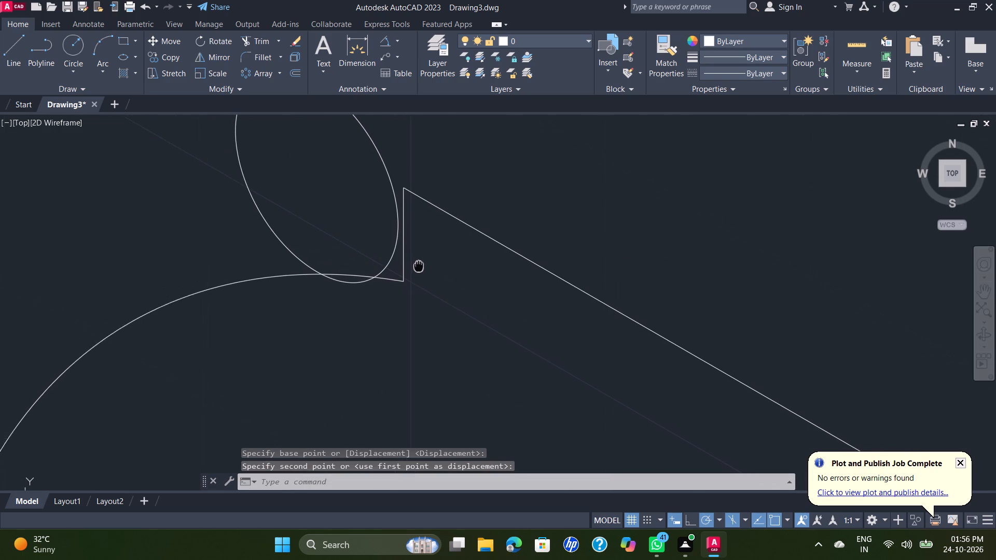
middle_drag(420, 267, 427, 286)
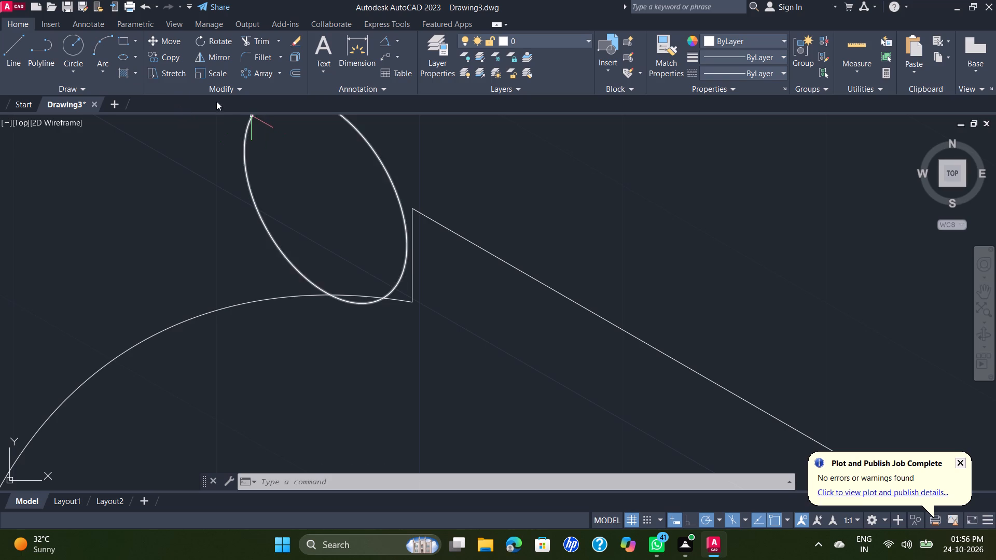
key(a)
key(l)
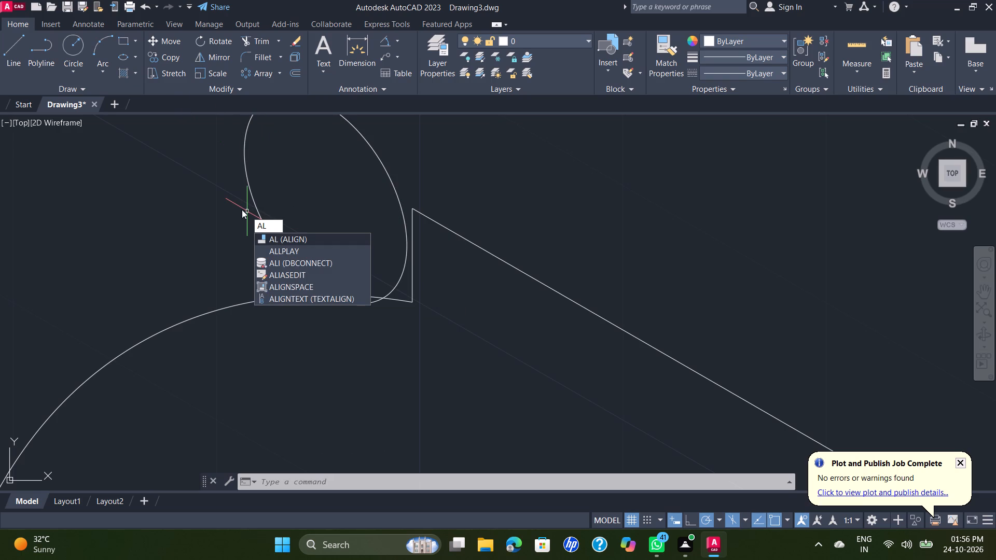
key(Return)
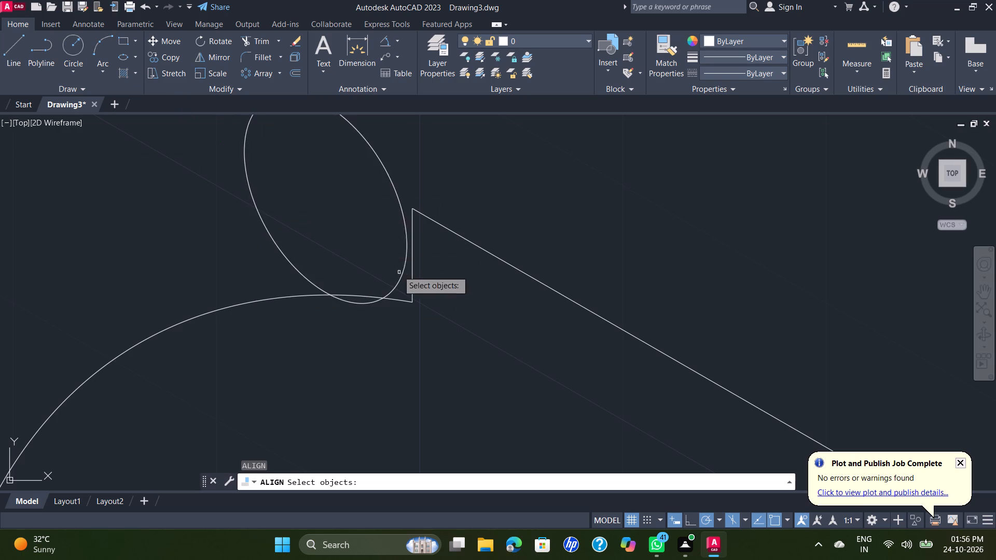
click(399, 196)
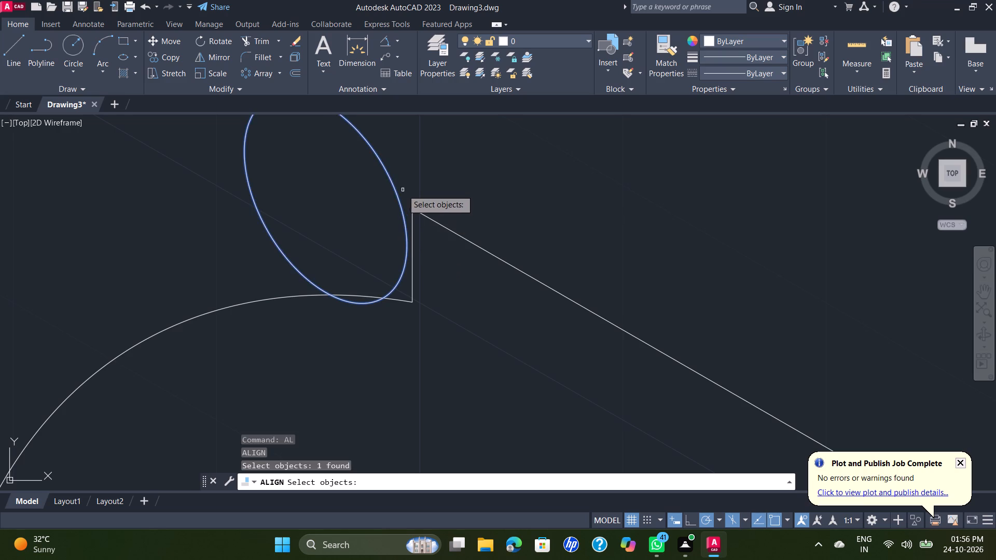
right_click(403, 190)
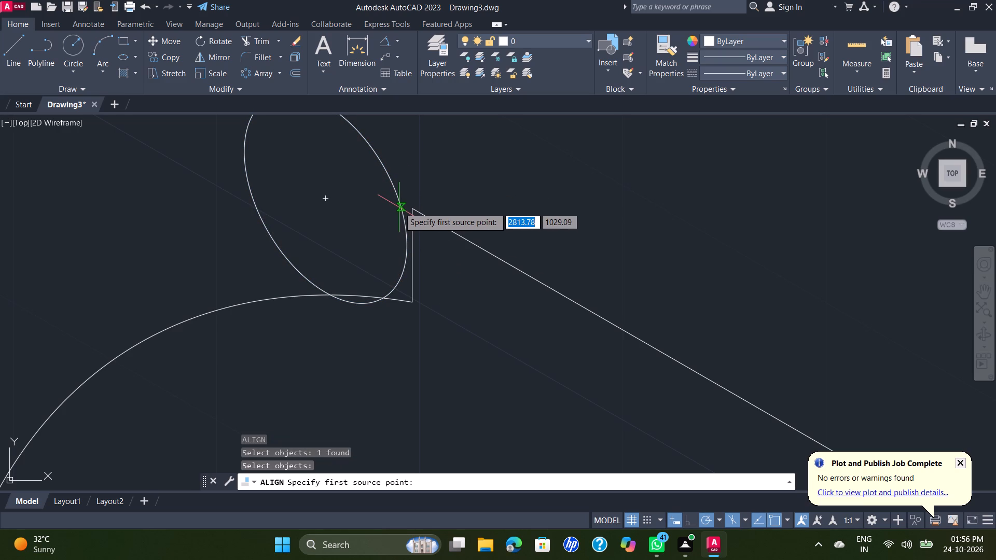
click(398, 198)
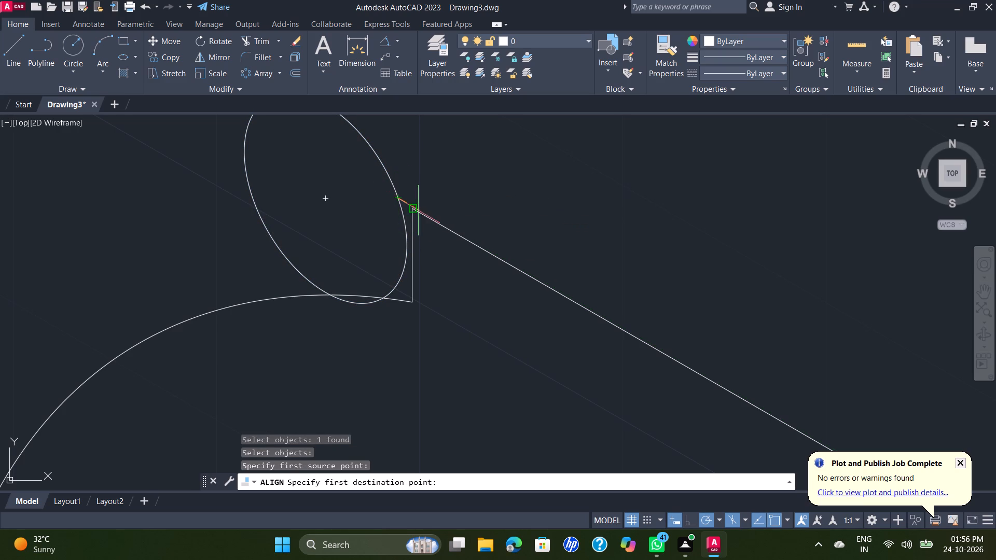
click(412, 209)
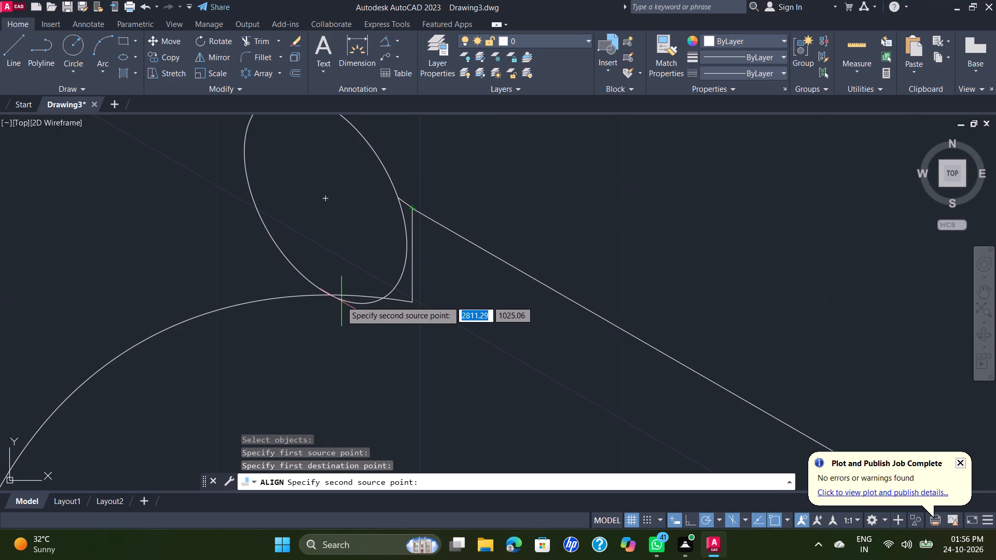
click(375, 303)
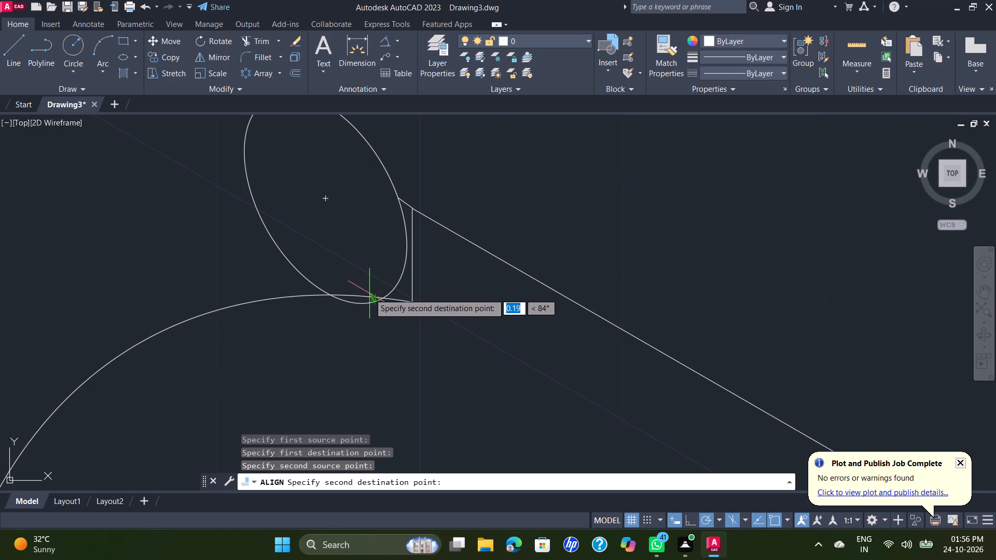
click(369, 293)
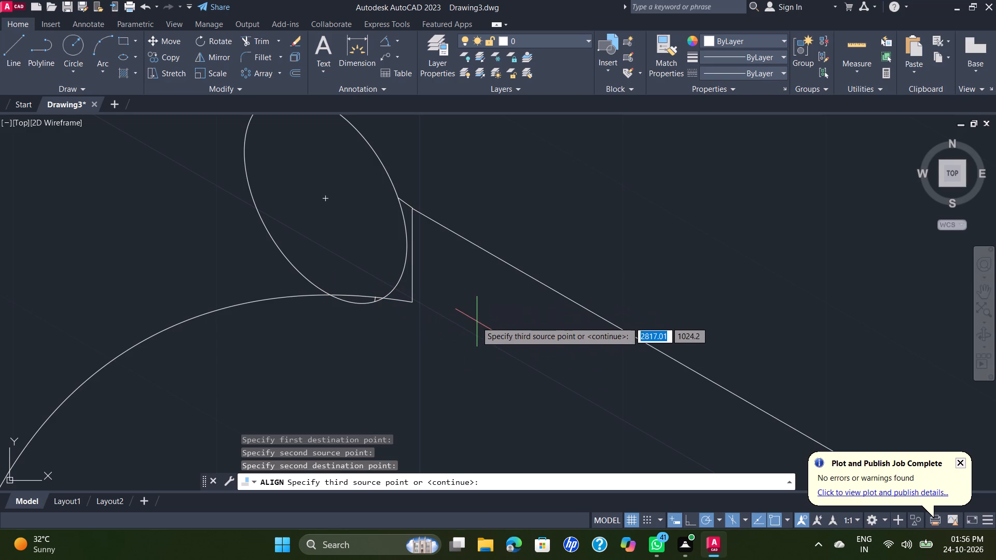
key(Return)
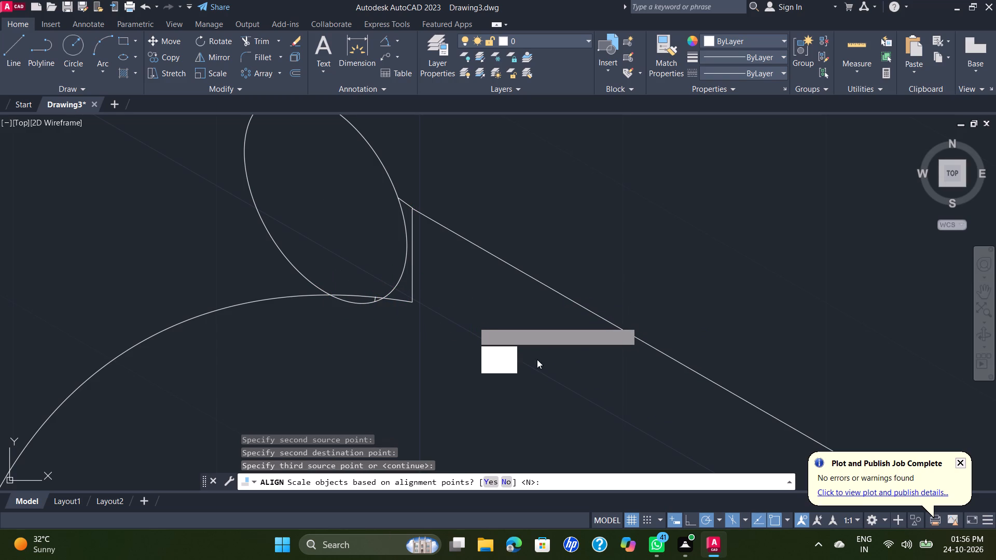
drag(508, 349, 473, 321)
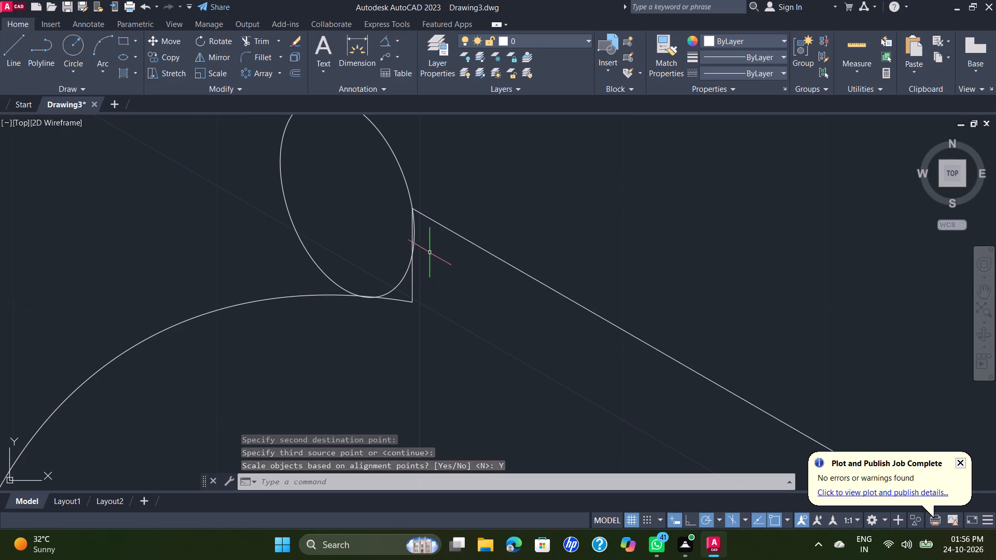
Trim the isocircle down to the short blend arc between the outer arch curve and the boss's vertical line.
scroll(426, 248, up, 1)
scroll(350, 341, up, 2)
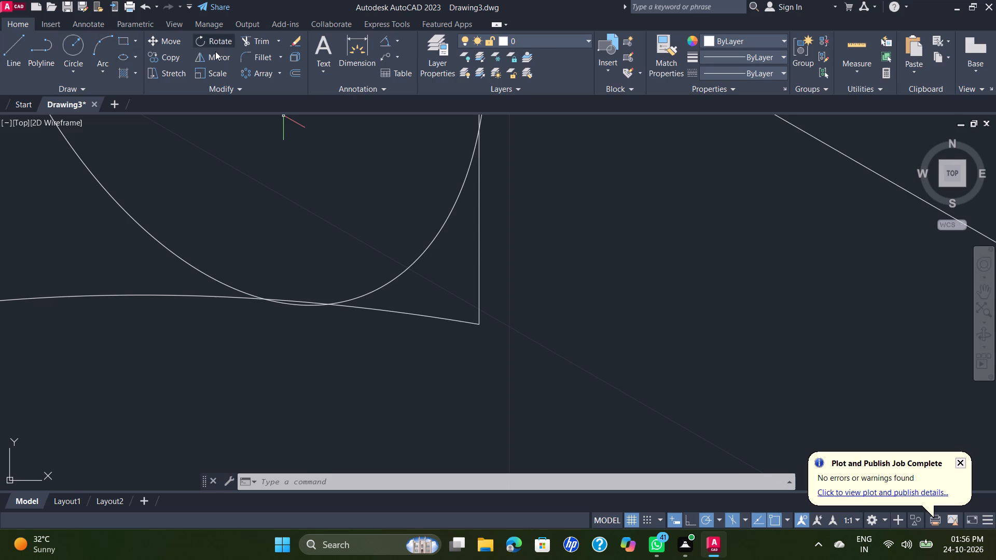
click(252, 46)
scroll(297, 309, up, 1)
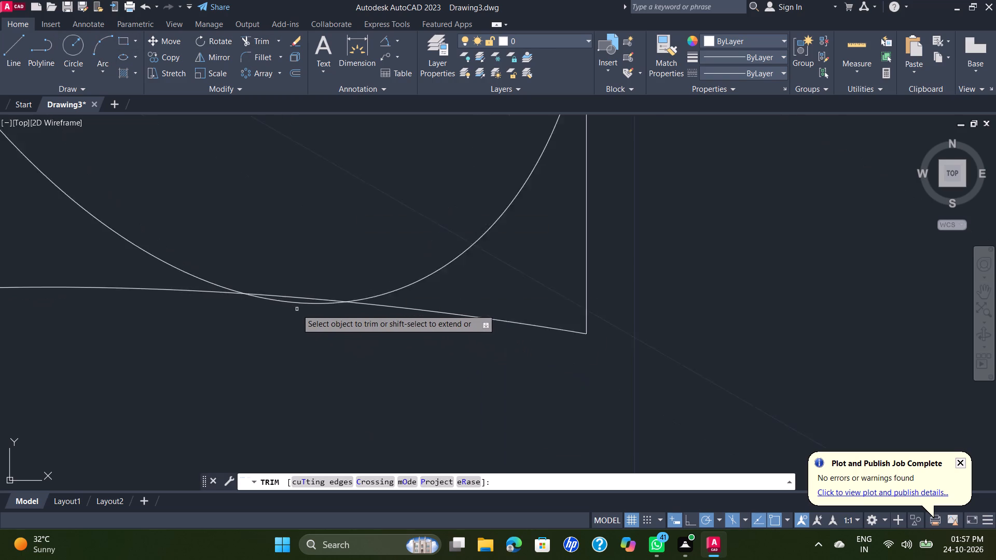
scroll(297, 309, up, 1)
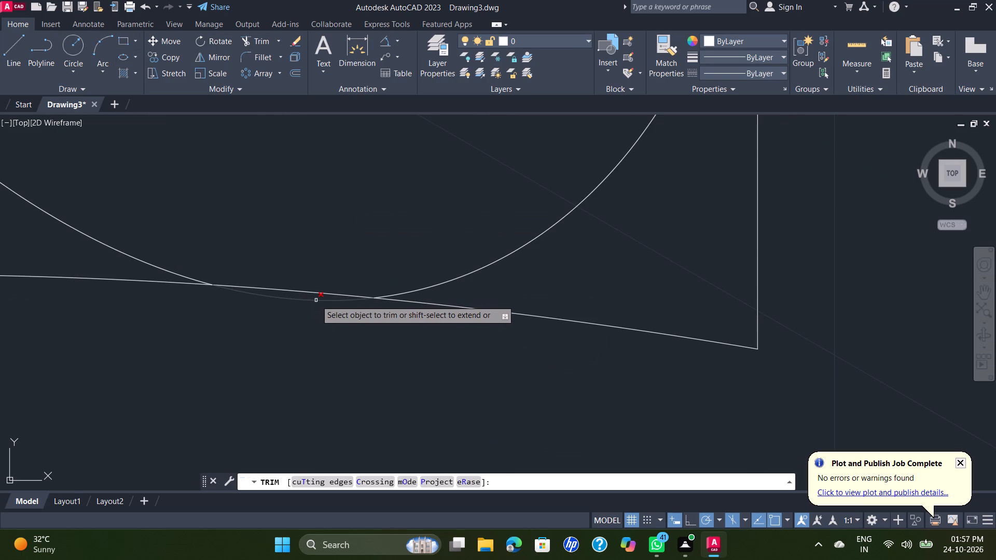
click(316, 300)
scroll(323, 280, down, 2)
scroll(372, 257, down, 1)
middle_drag(372, 255, 352, 432)
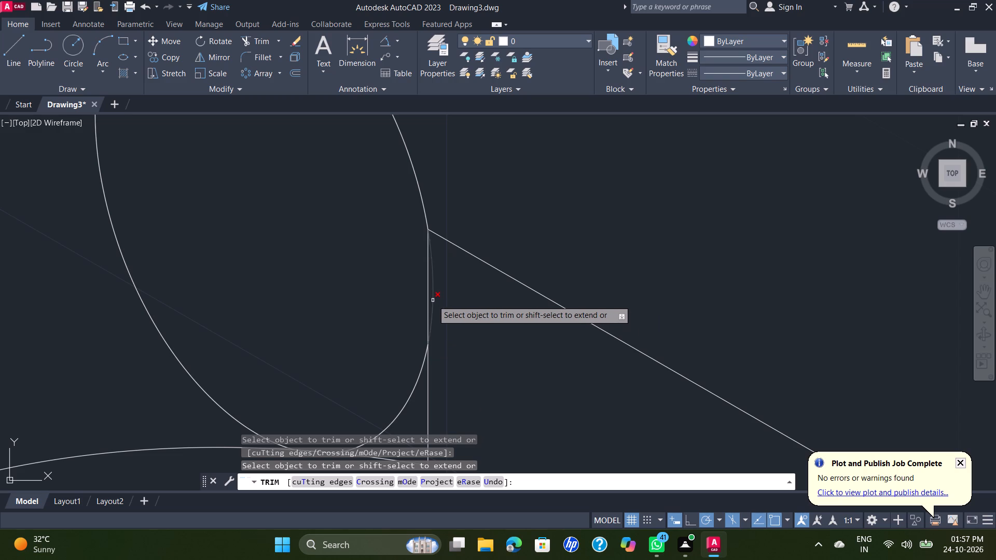
click(433, 300)
click(422, 211)
Trim the sharp corner outside the blend arc, removing the ends of the outer arch curve and the boss's vertical line.
scroll(422, 211, down, 2)
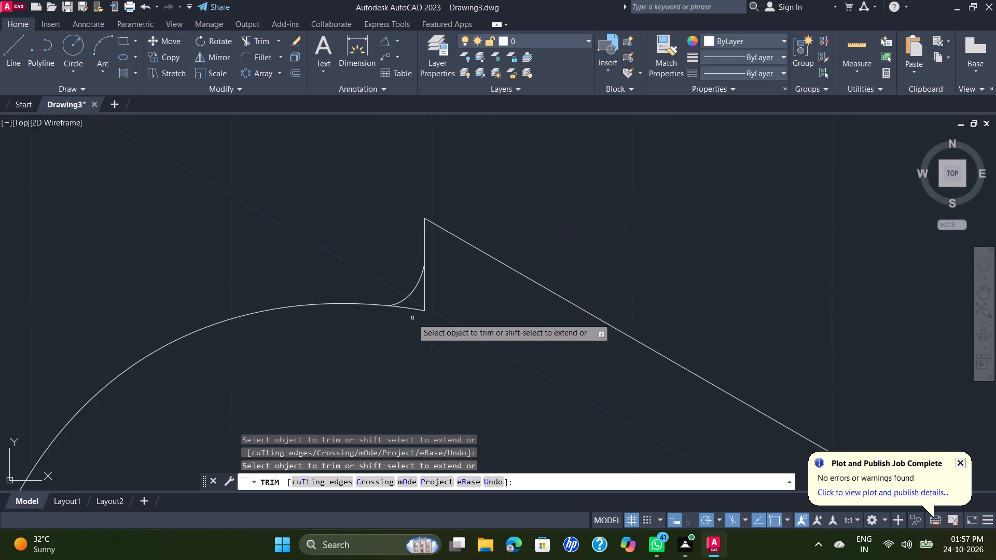
click(410, 311)
click(454, 281)
scroll(439, 314, down, 2)
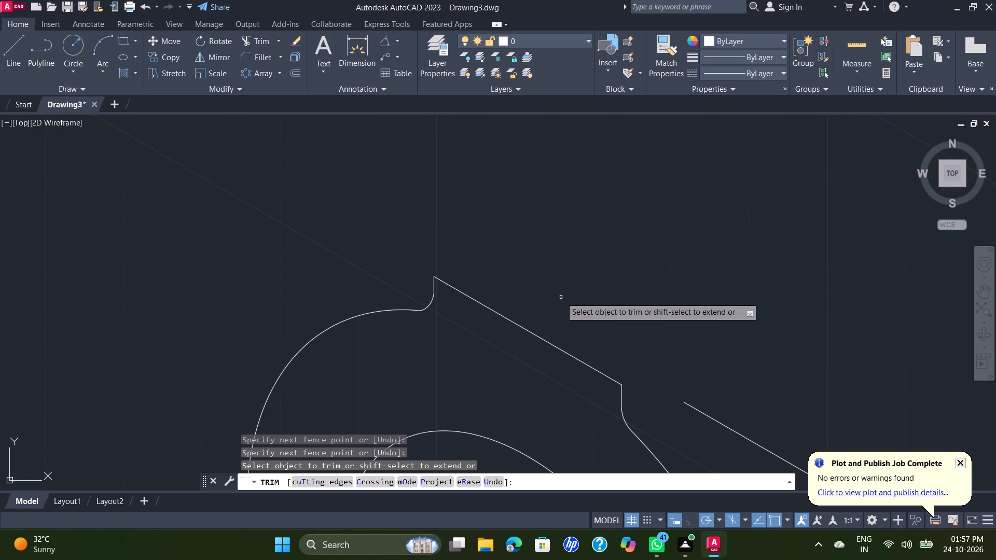
scroll(445, 294, up, 2)
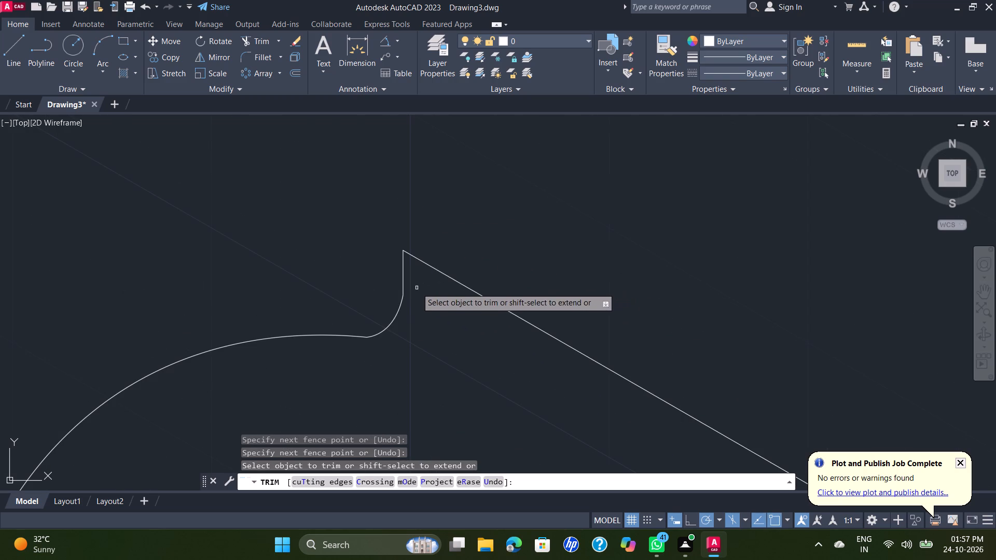
scroll(408, 300, up, 4)
scroll(363, 269, up, 2)
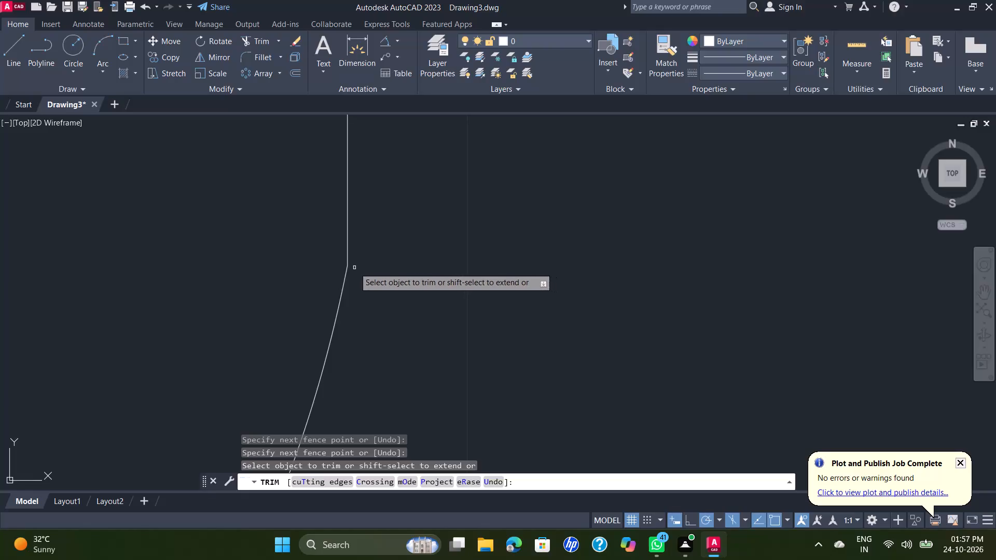
scroll(347, 267, down, 3)
scroll(407, 249, down, 3)
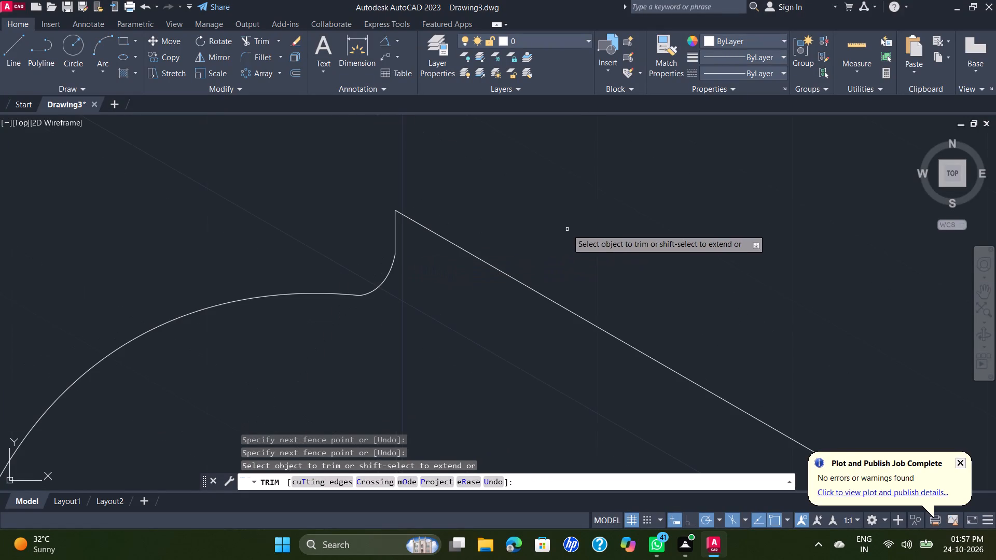
key(Escape)
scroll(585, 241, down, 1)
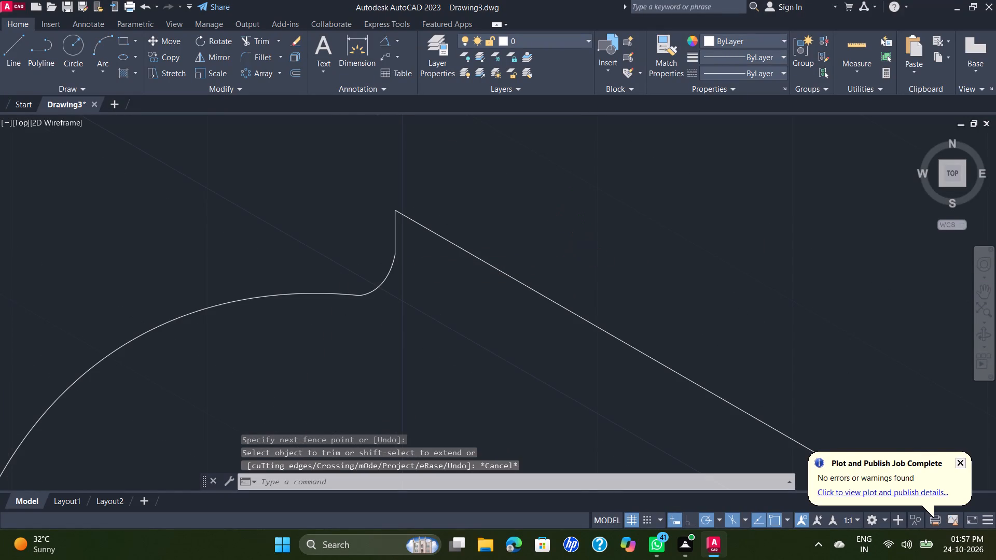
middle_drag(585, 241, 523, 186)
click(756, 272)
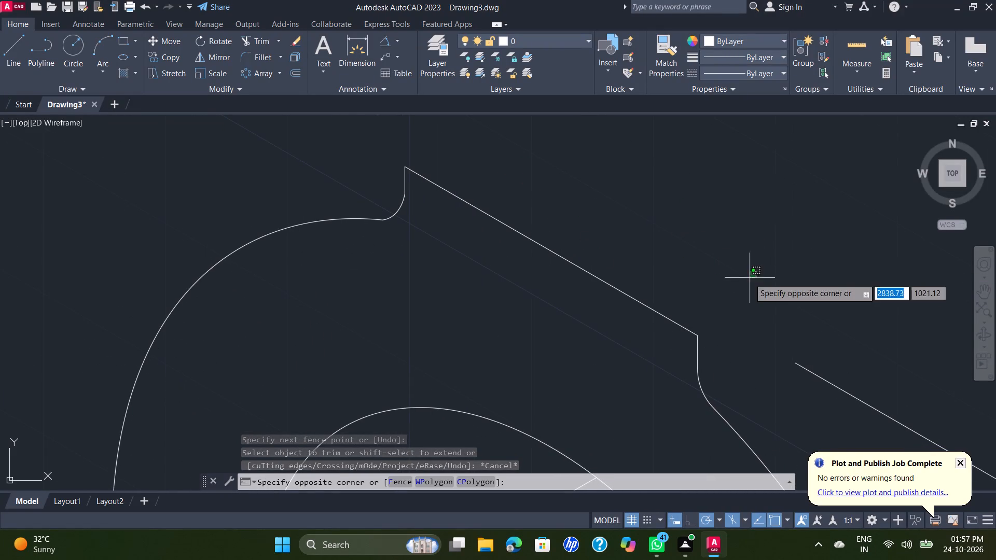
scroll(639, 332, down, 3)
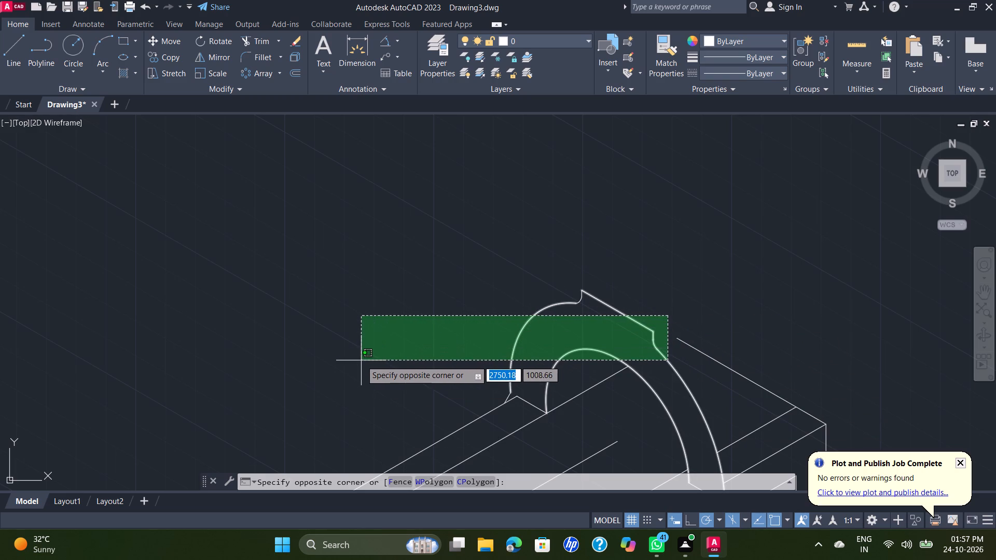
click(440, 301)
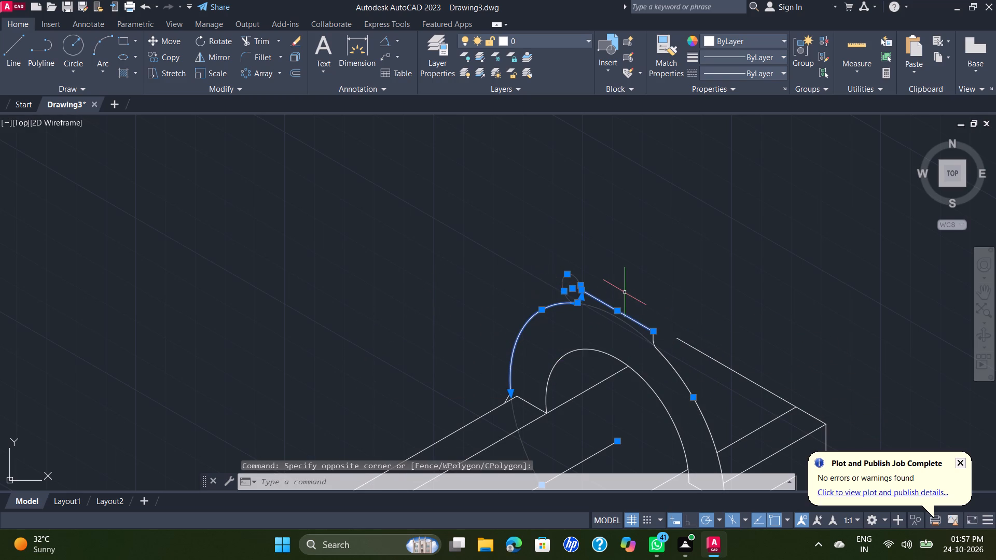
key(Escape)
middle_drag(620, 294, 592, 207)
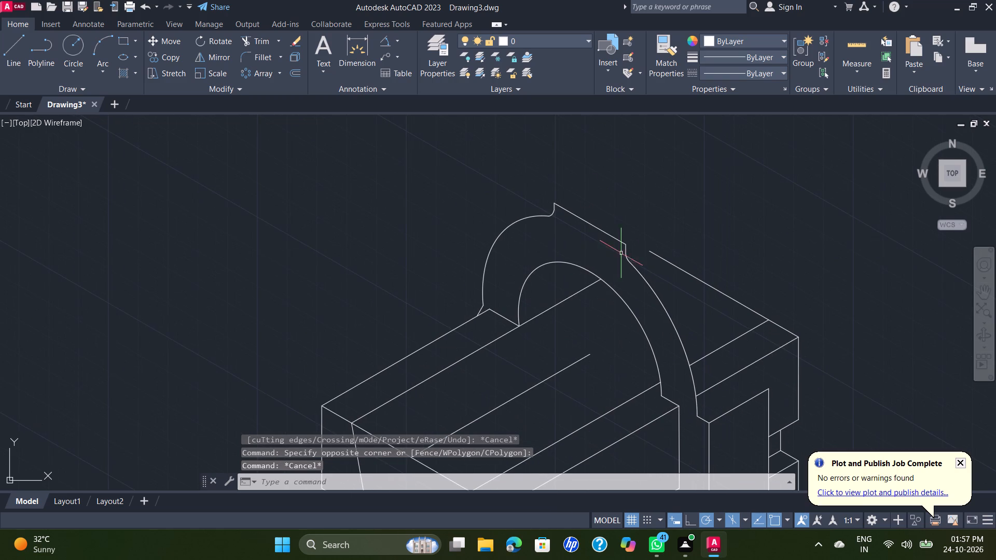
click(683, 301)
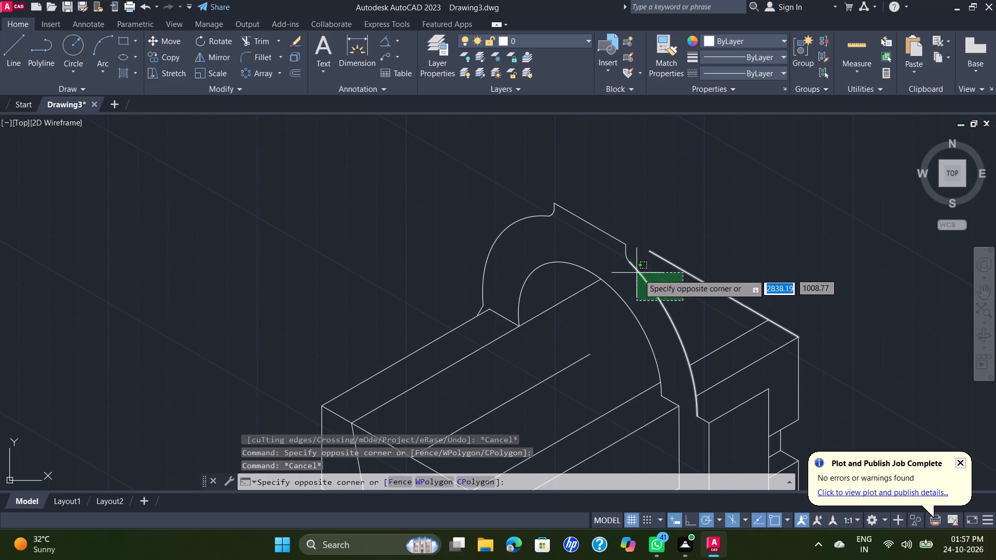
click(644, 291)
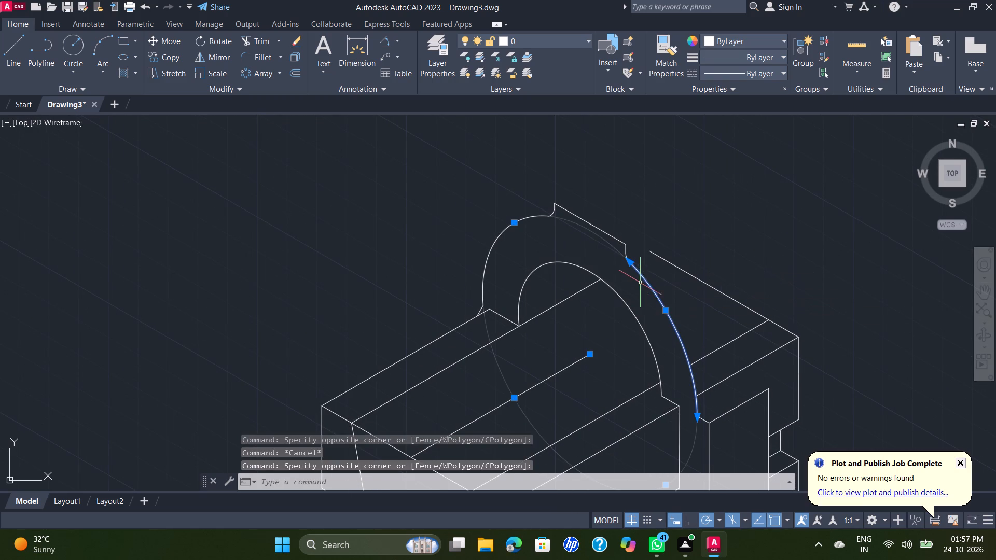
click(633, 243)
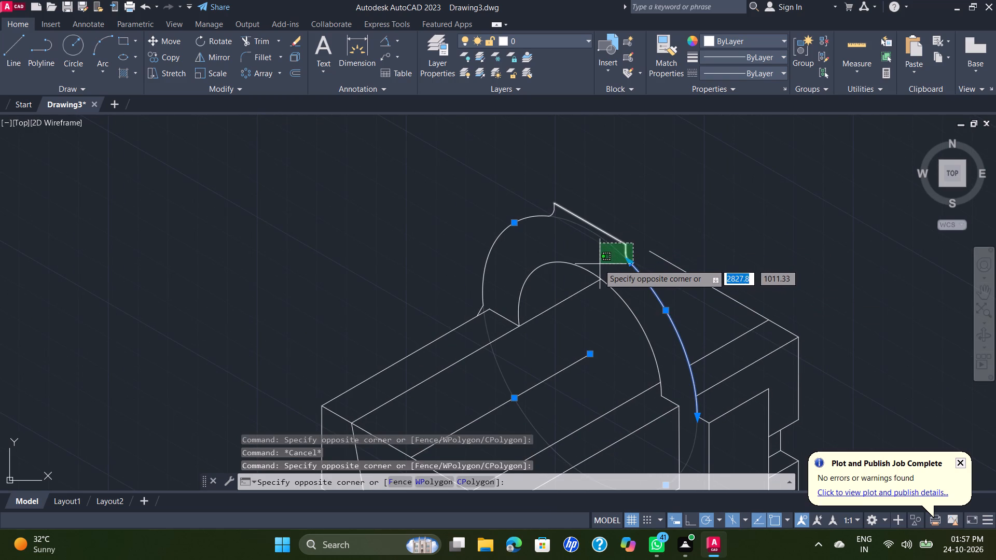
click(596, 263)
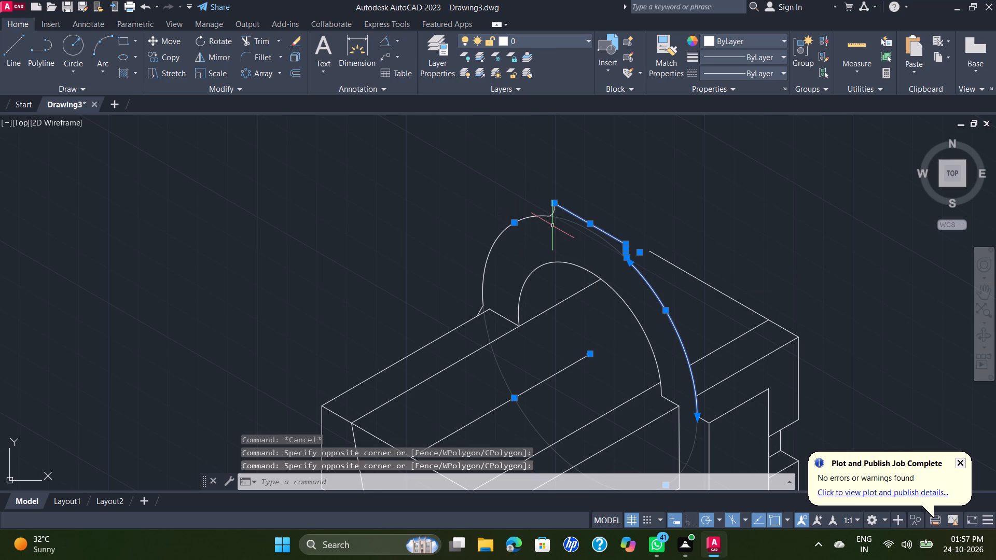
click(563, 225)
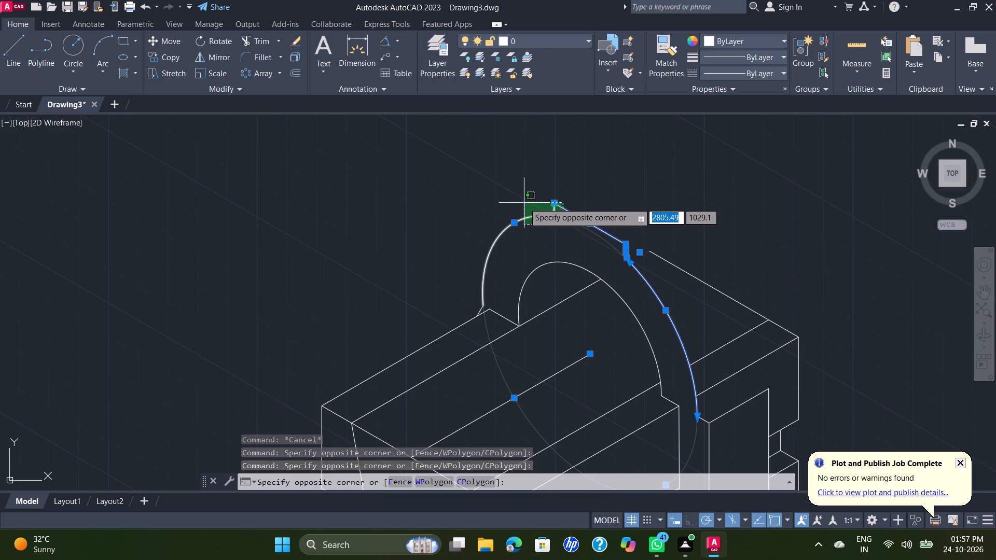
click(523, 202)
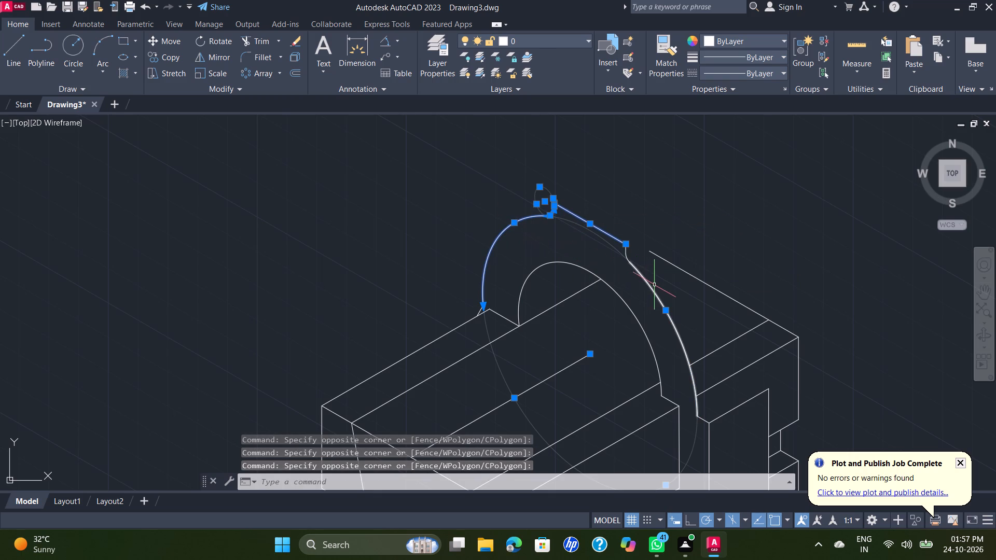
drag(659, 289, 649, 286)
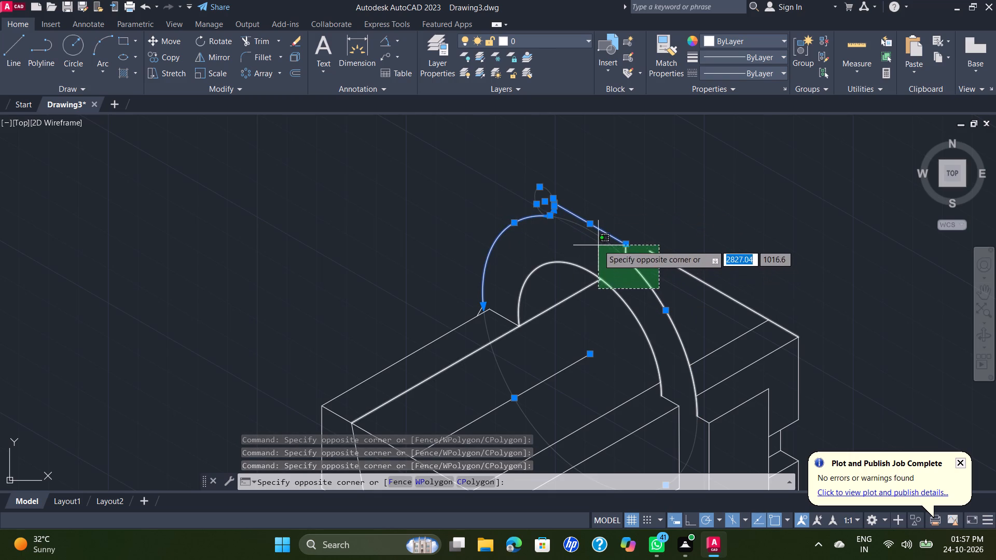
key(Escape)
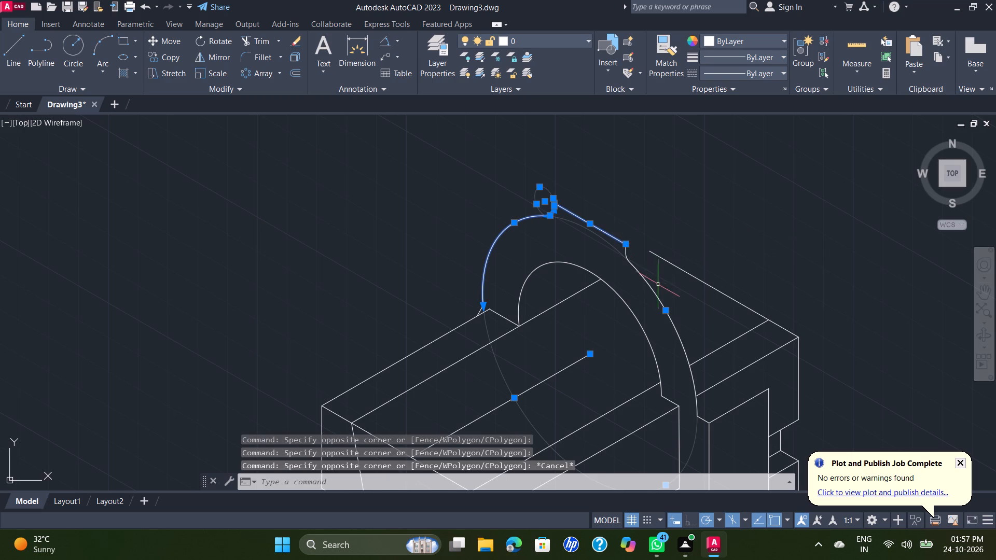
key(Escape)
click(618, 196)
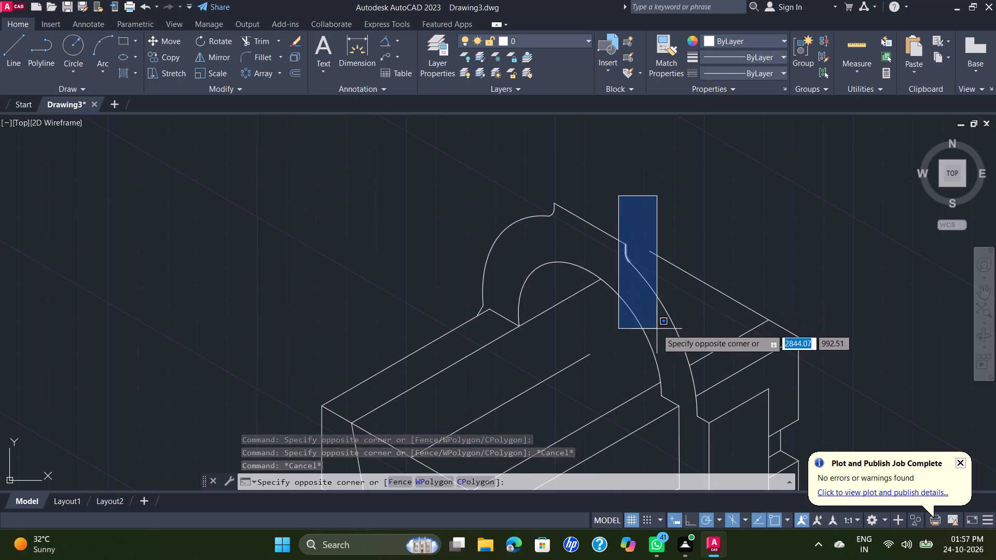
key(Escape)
Copy the arch and boss profile curves 20 mm back along the 30° isometric axis, based at the outer arch's lower end.
click(678, 334)
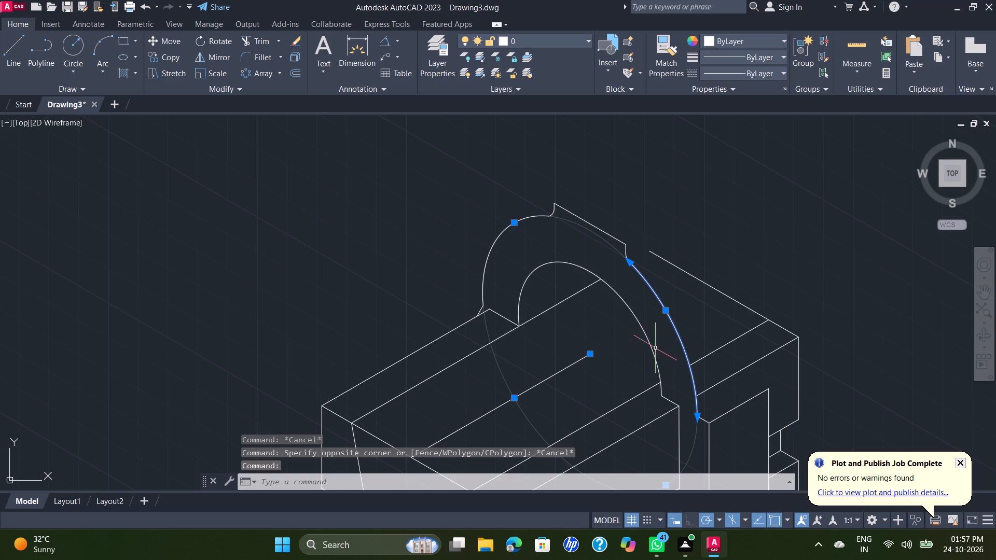
click(634, 253)
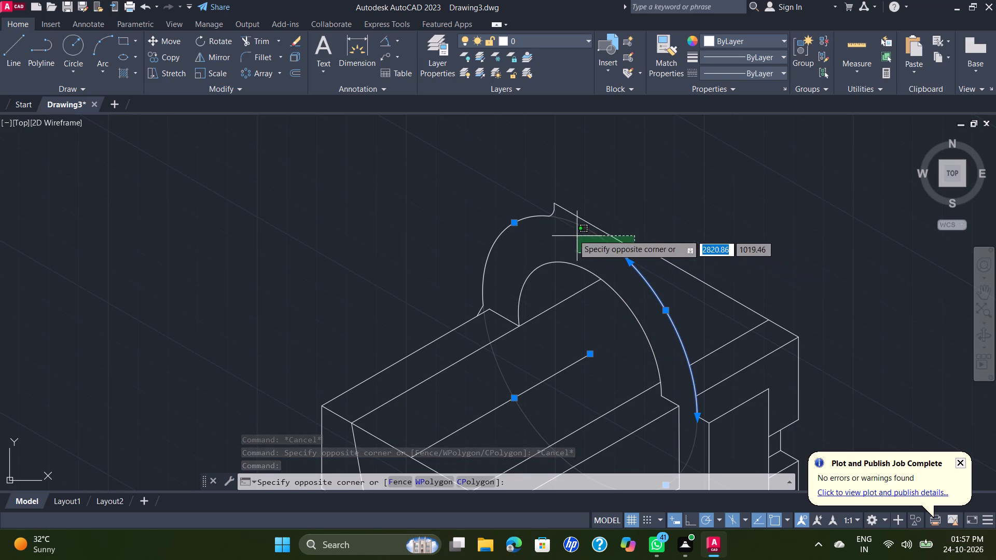
click(472, 198)
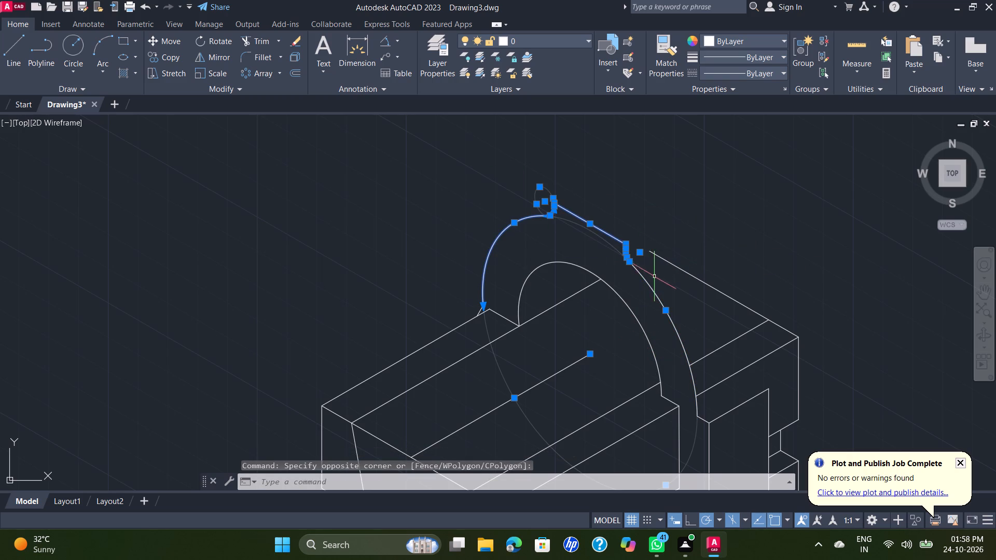
drag(670, 285, 666, 286)
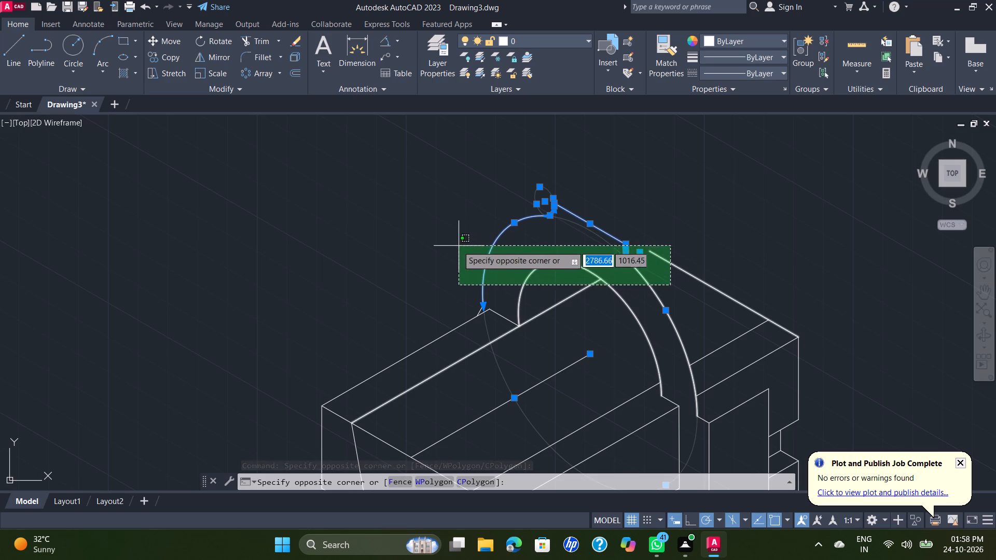
click(435, 225)
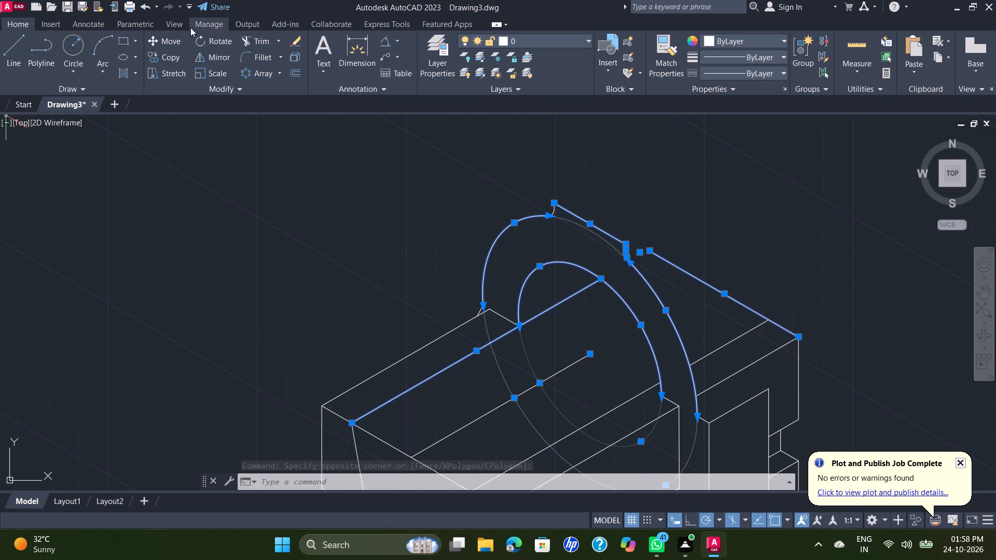
click(165, 55)
scroll(467, 150, down, 2)
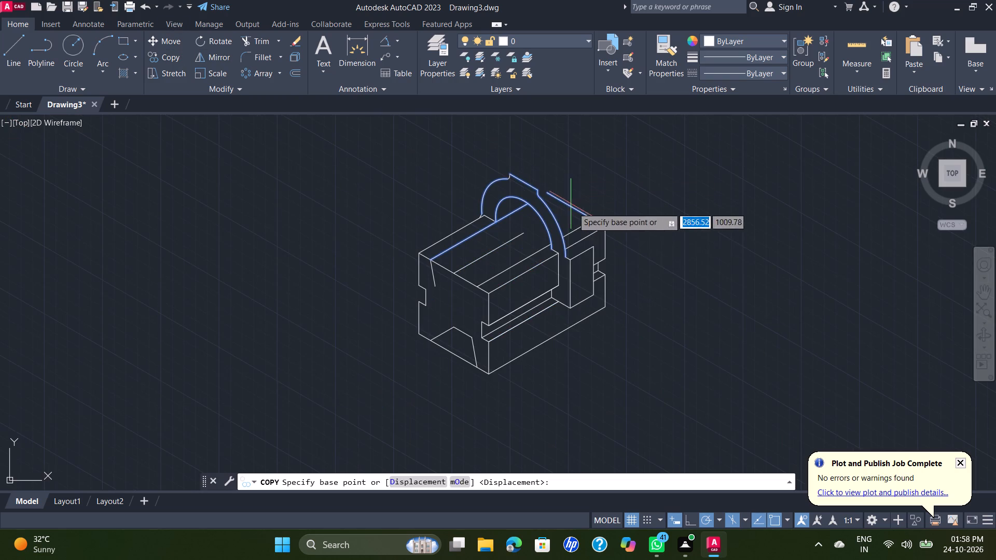
scroll(570, 260, up, 2)
click(555, 250)
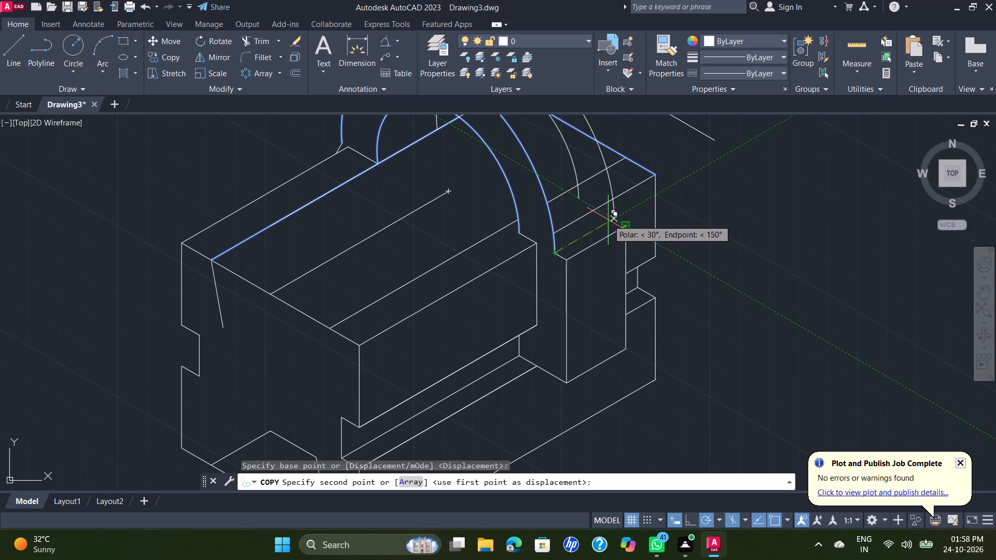
text(20)
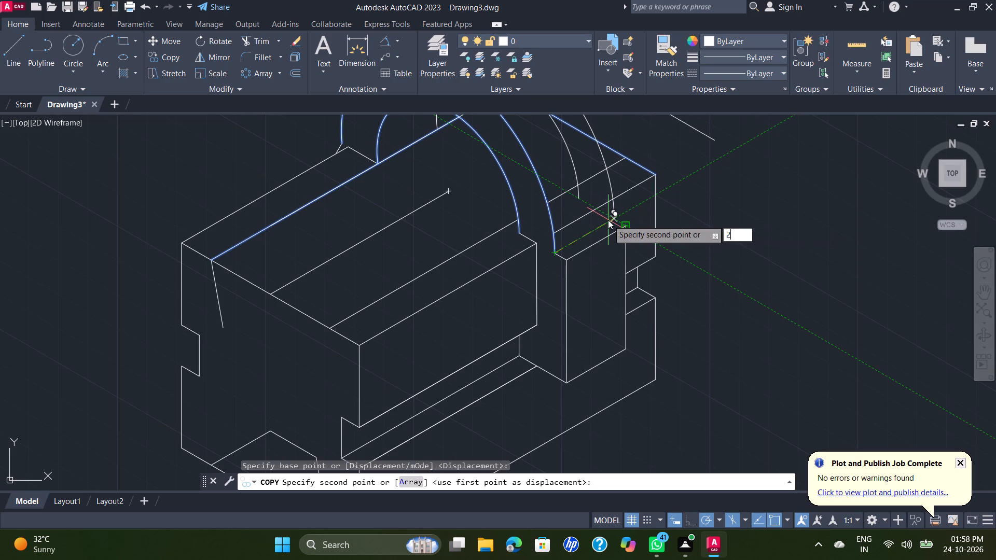
key(Return)
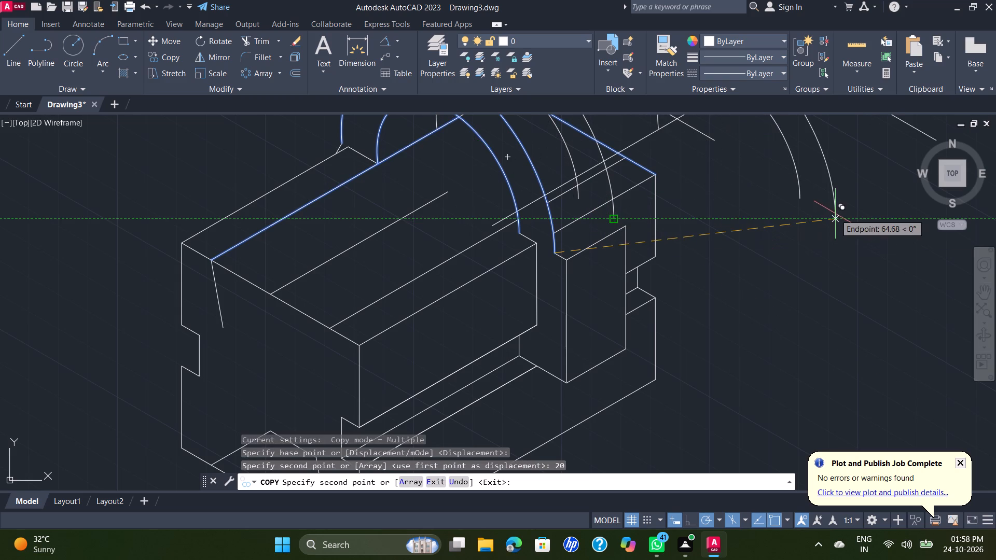
key(Escape)
Erase the two stray straight block edges copied along with the arch, one beyond the block's back and one overlapping its top edge.
scroll(837, 201, down, 1)
middle_drag(831, 204, 825, 208)
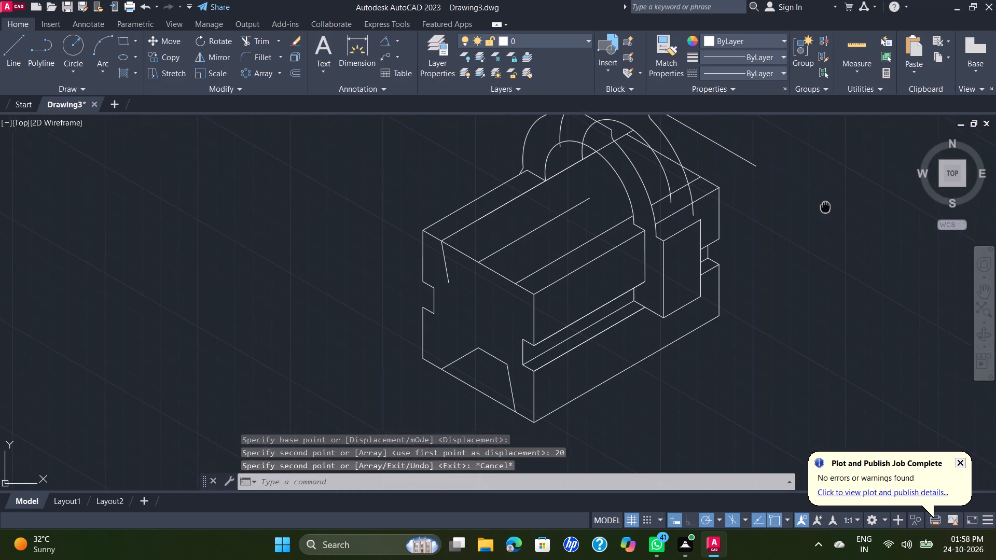
middle_drag(825, 208, 770, 280)
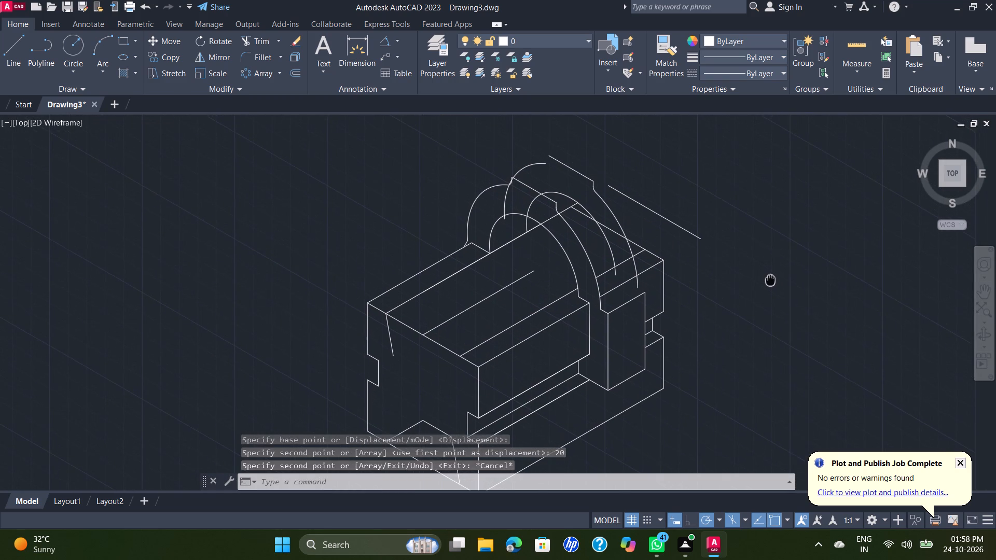
middle_drag(770, 280, 770, 282)
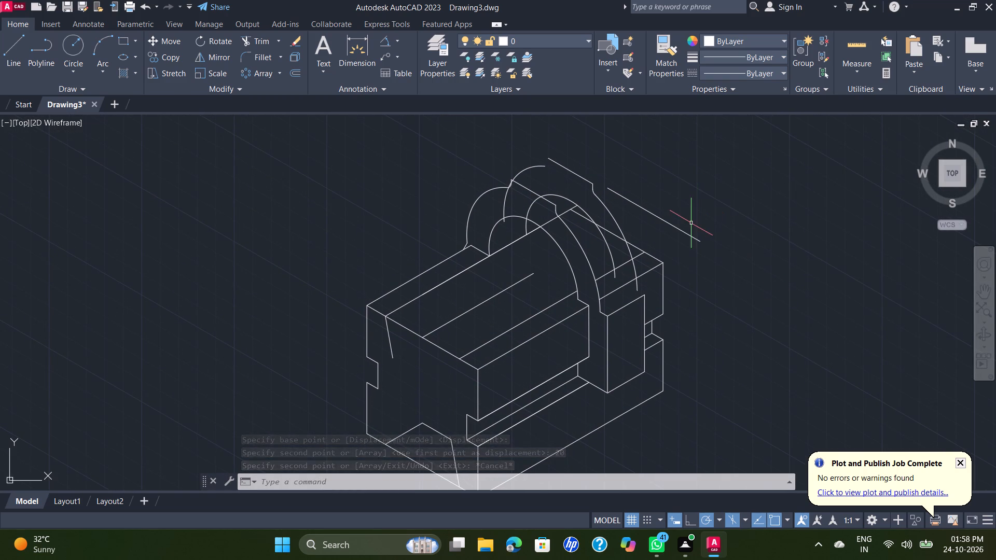
click(685, 231)
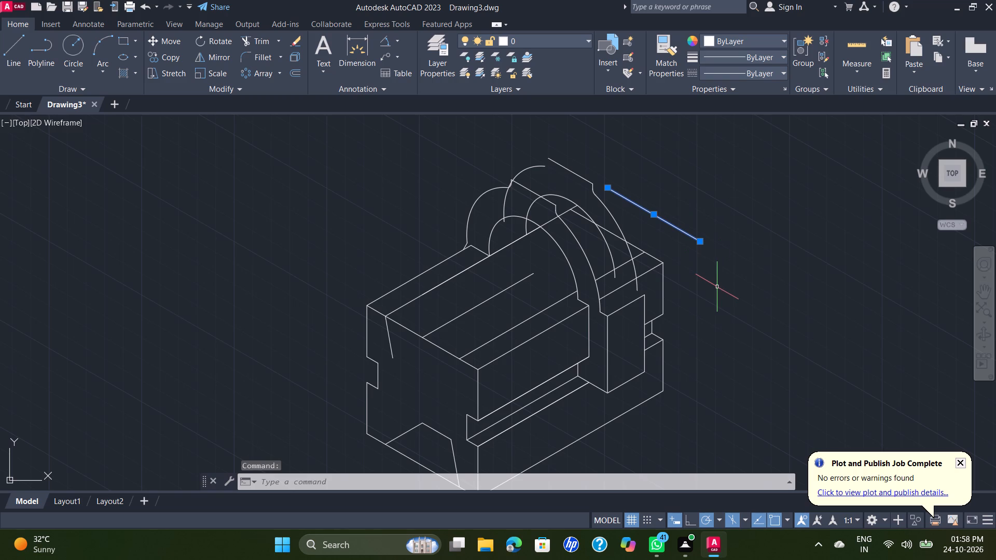
key(Delete)
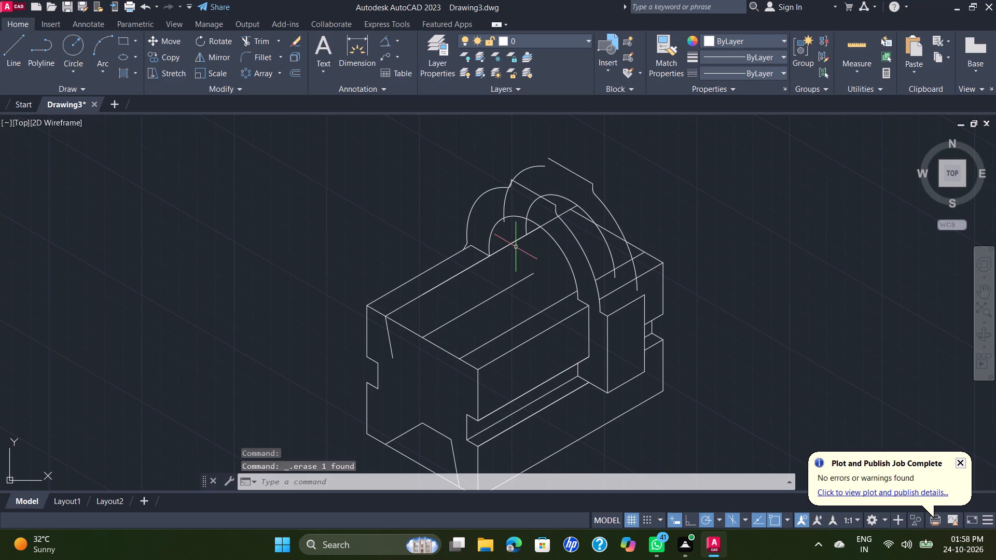
click(514, 241)
key(Delete)
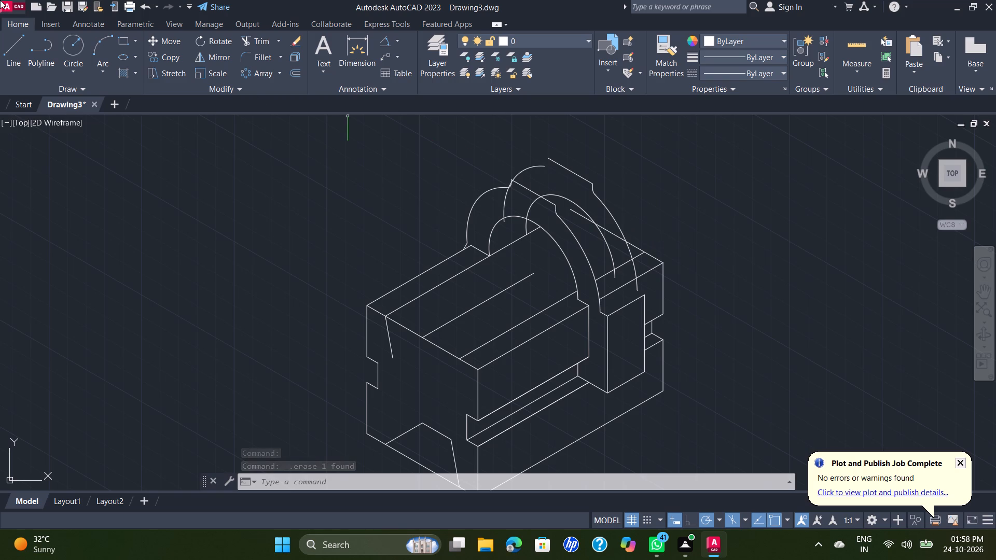
Draw a 4 mm line from the copied outer arch's lower end to the back corner of the arch support.
click(13, 62)
scroll(651, 259, up, 1)
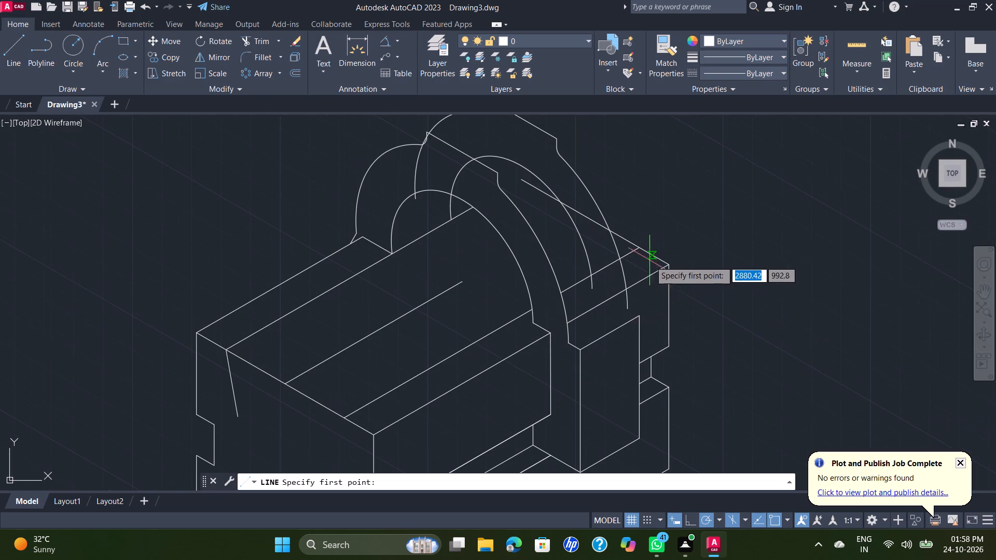
scroll(645, 302, up, 2)
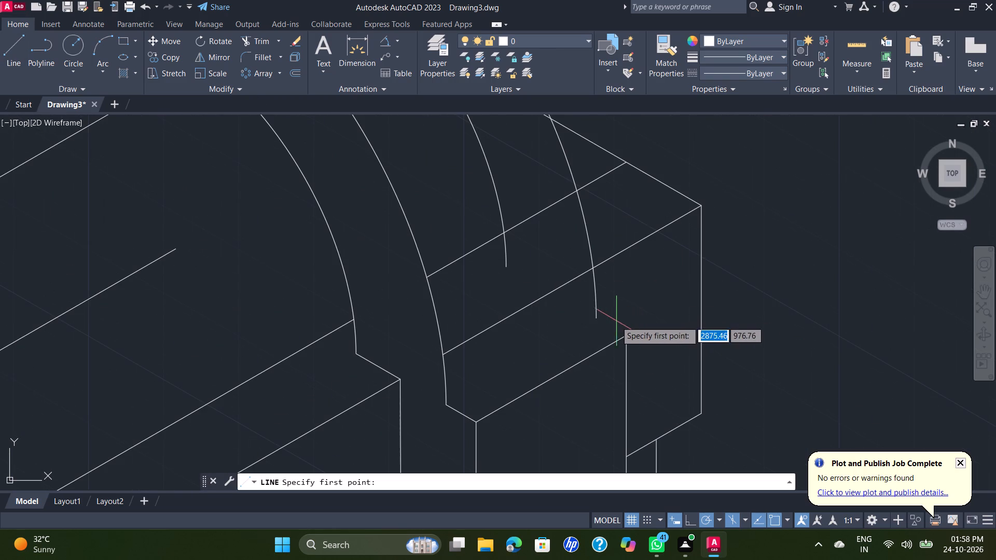
click(592, 319)
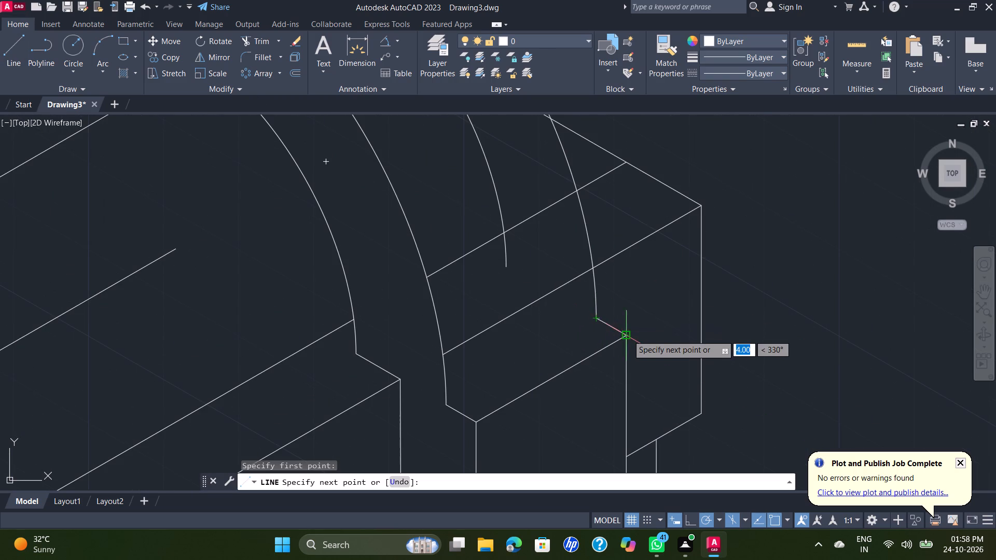
click(629, 334)
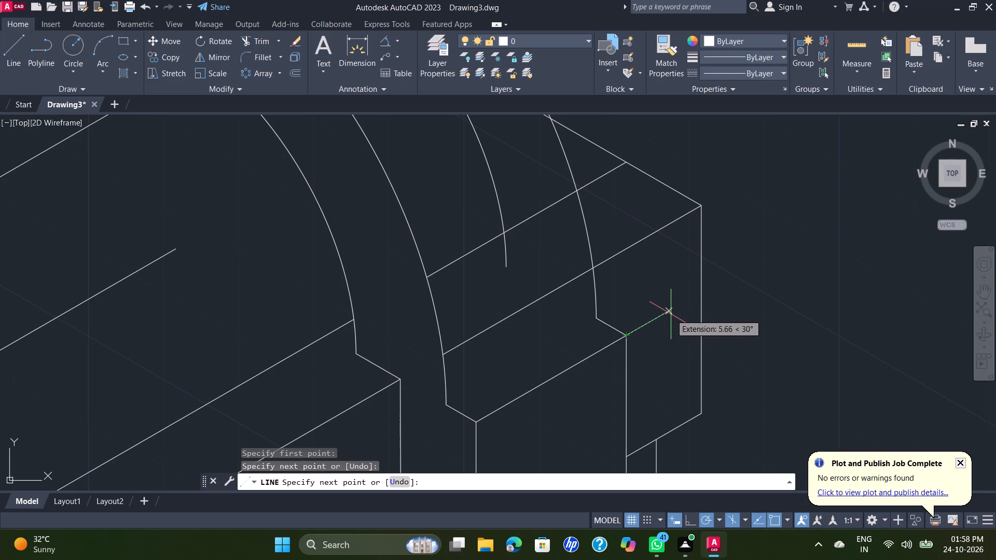
key(Escape)
Erase the copied inner arch curve behind the front arch.
scroll(670, 314, down, 2)
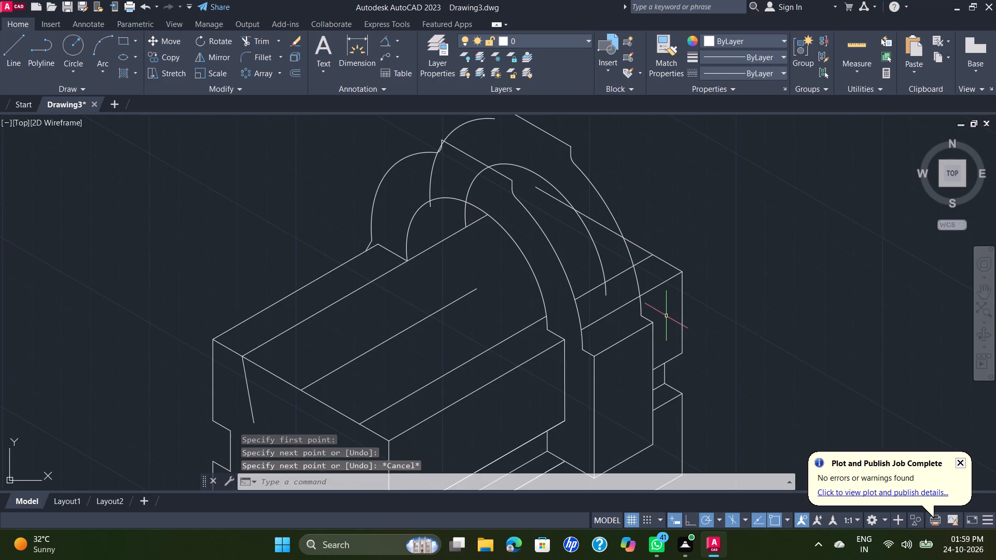
click(601, 262)
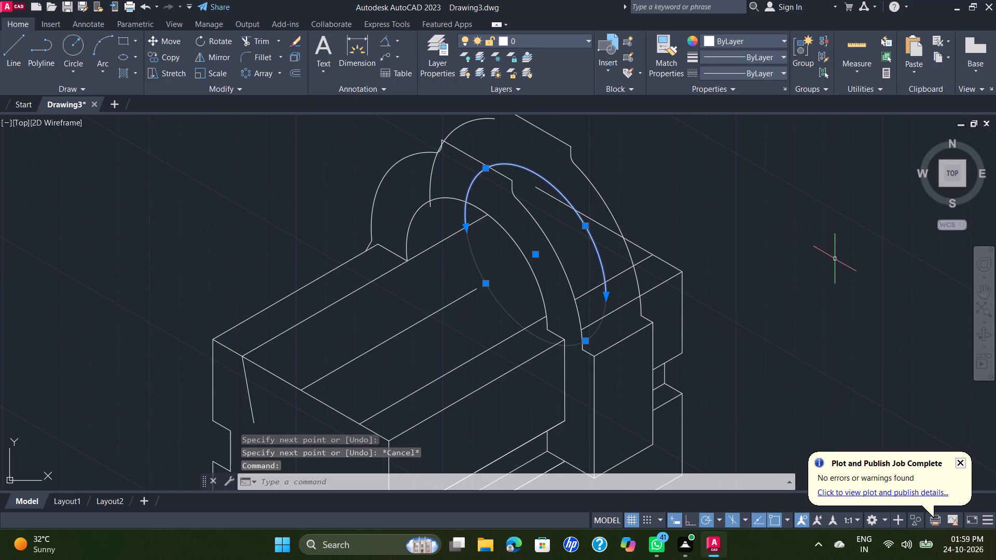
key(Delete)
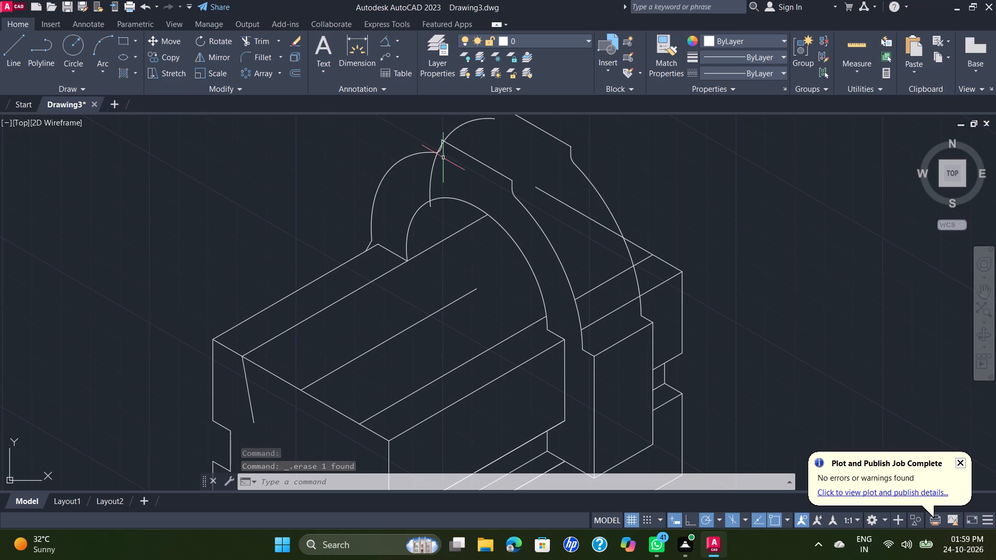
Copy the front boss's small fillet arc and short vertical edge from its upper corner to the rear boss's matching upper corner.
scroll(439, 153, up, 2)
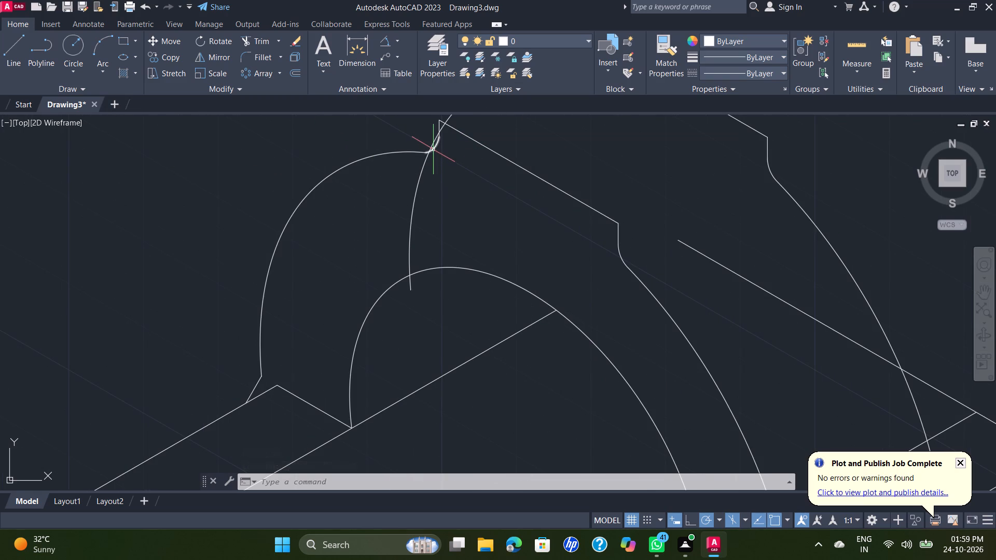
click(433, 149)
scroll(439, 124, up, 2)
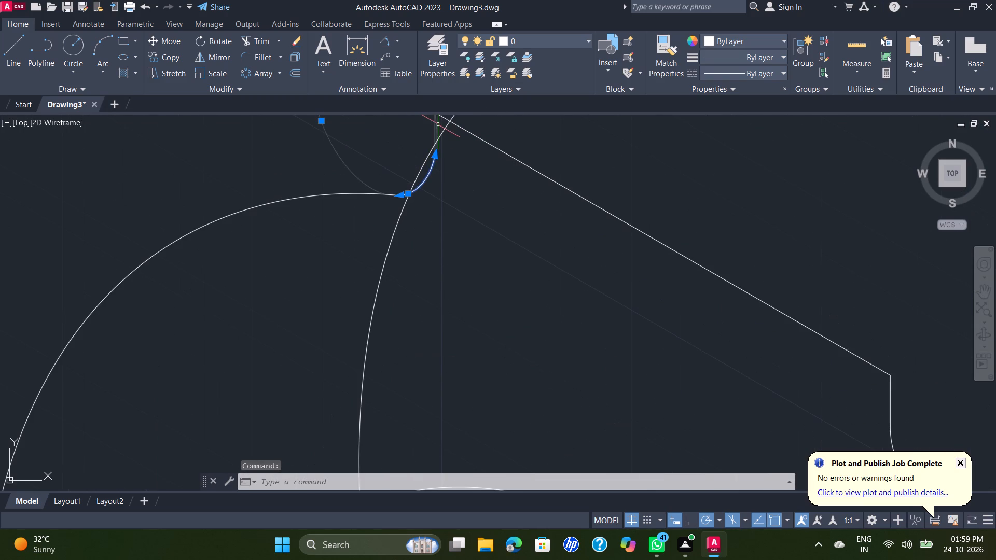
click(436, 124)
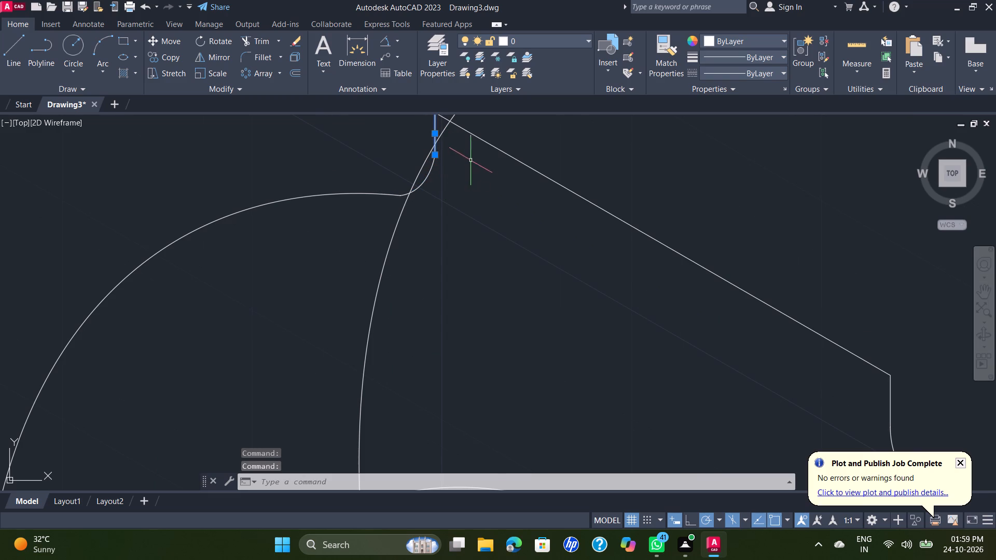
click(466, 159)
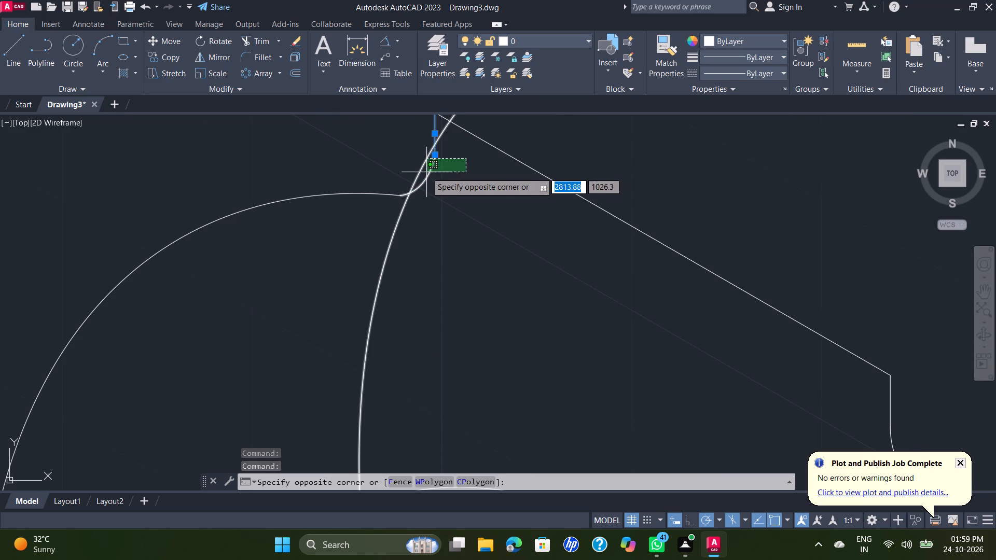
key(Escape)
click(440, 158)
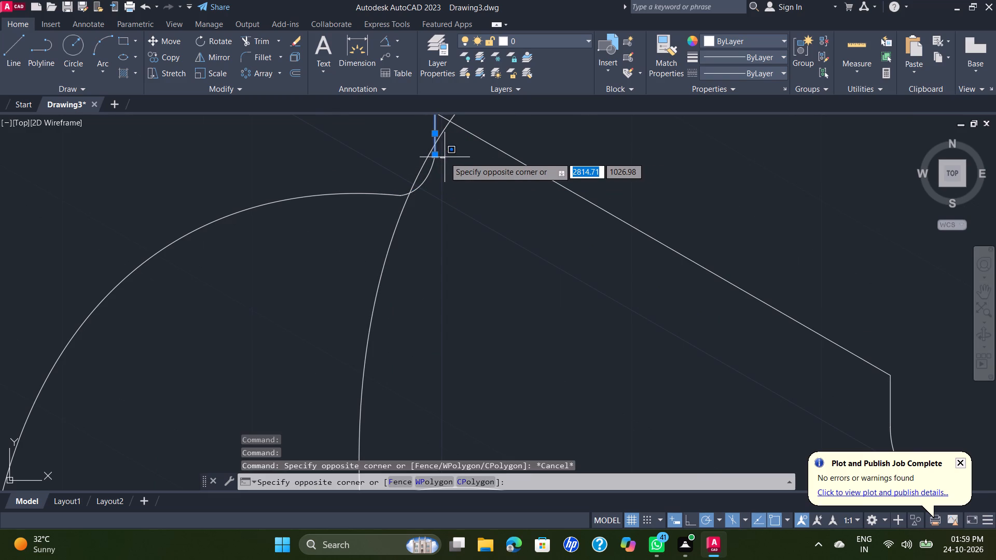
click(432, 159)
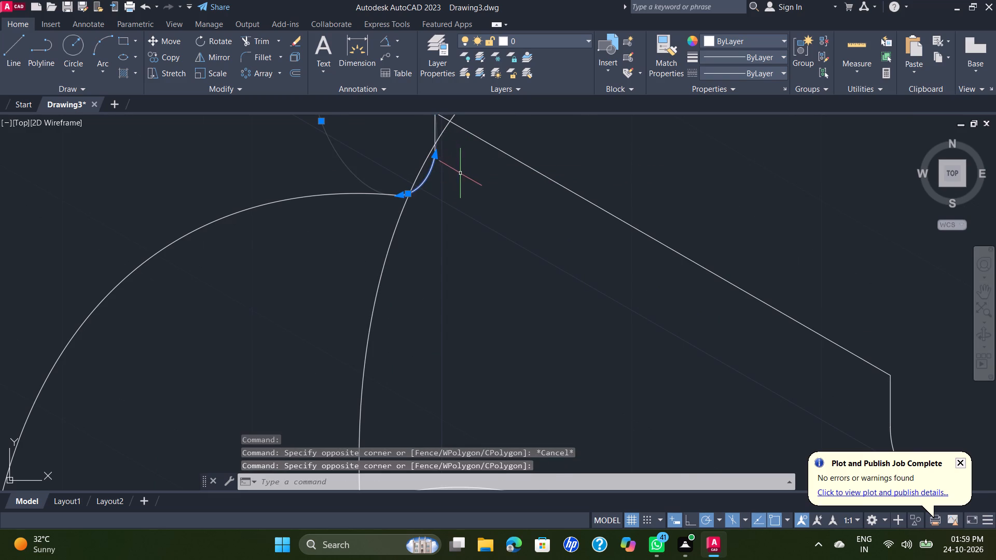
scroll(460, 172, down, 2)
scroll(441, 154, up, 2)
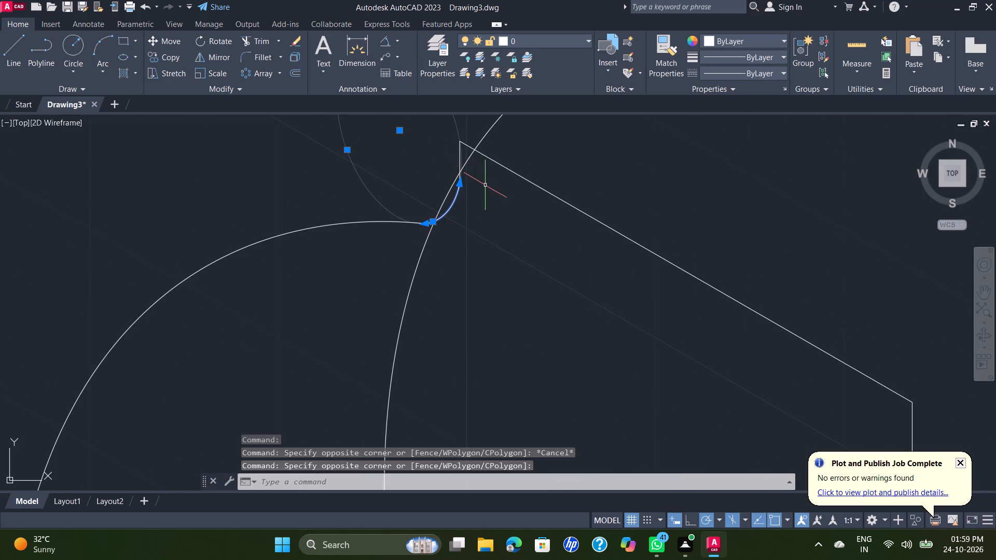
click(489, 183)
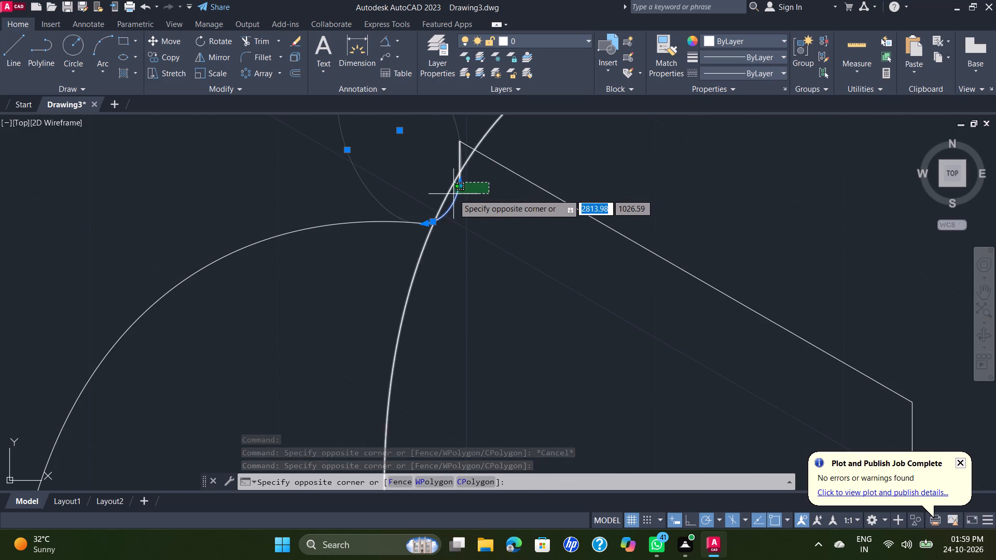
scroll(453, 194, up, 2)
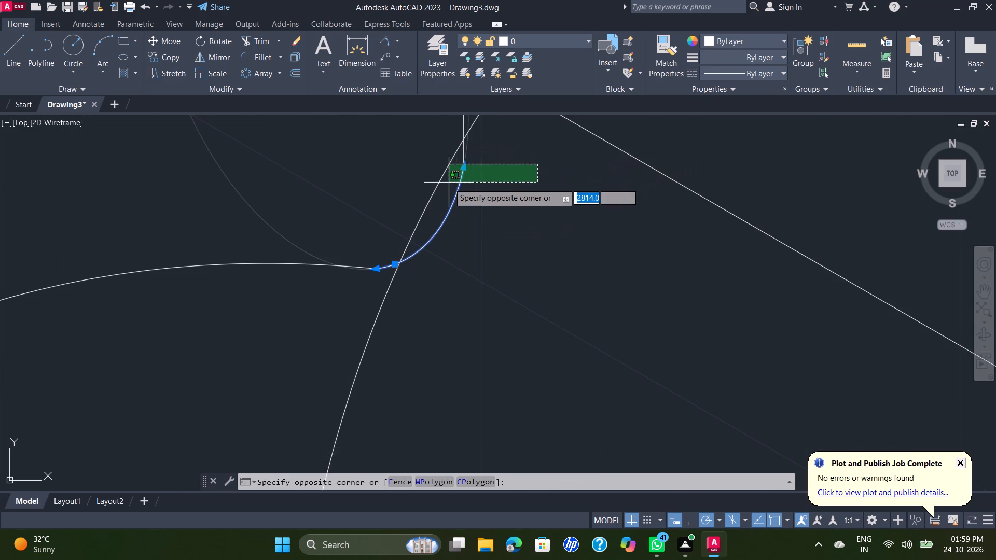
click(455, 186)
scroll(478, 190, down, 2)
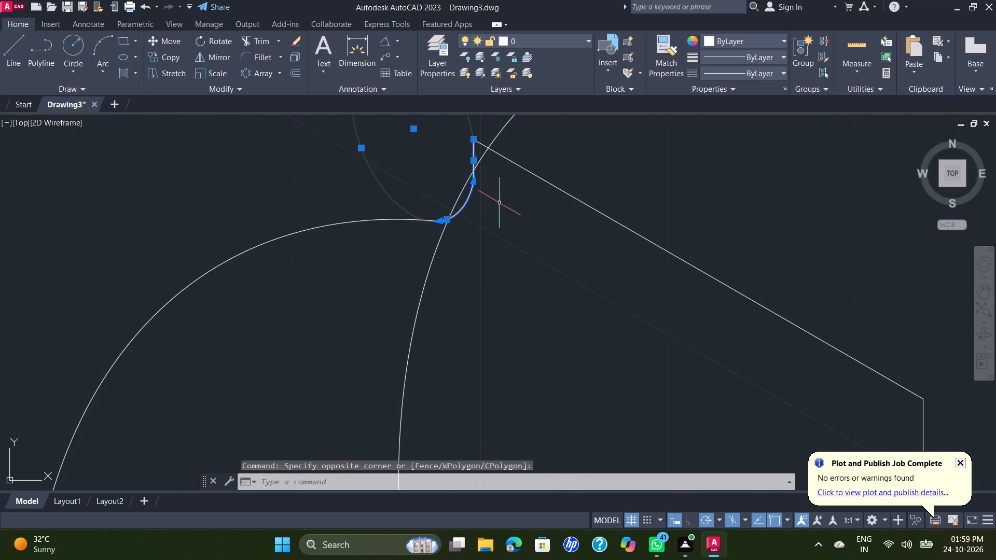
scroll(511, 230, down, 2)
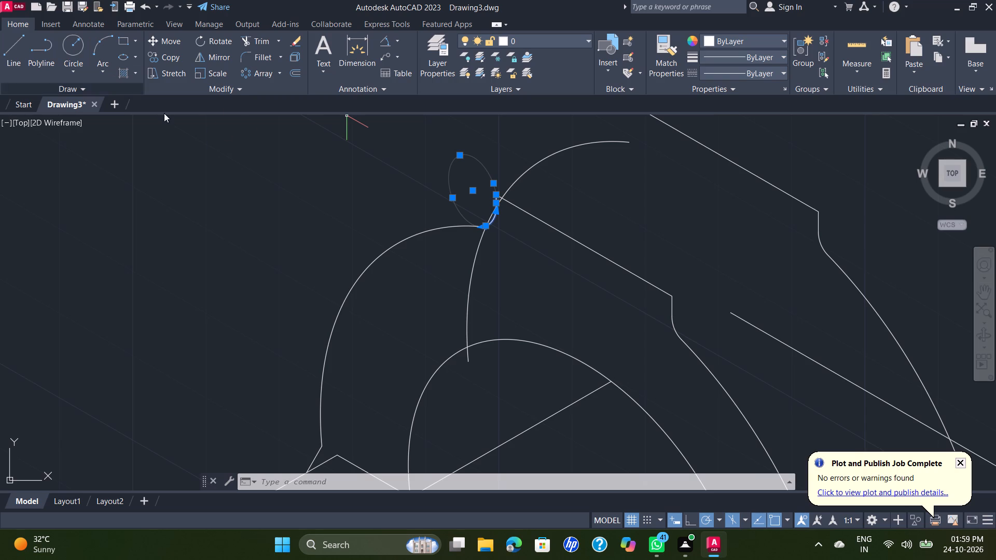
click(178, 58)
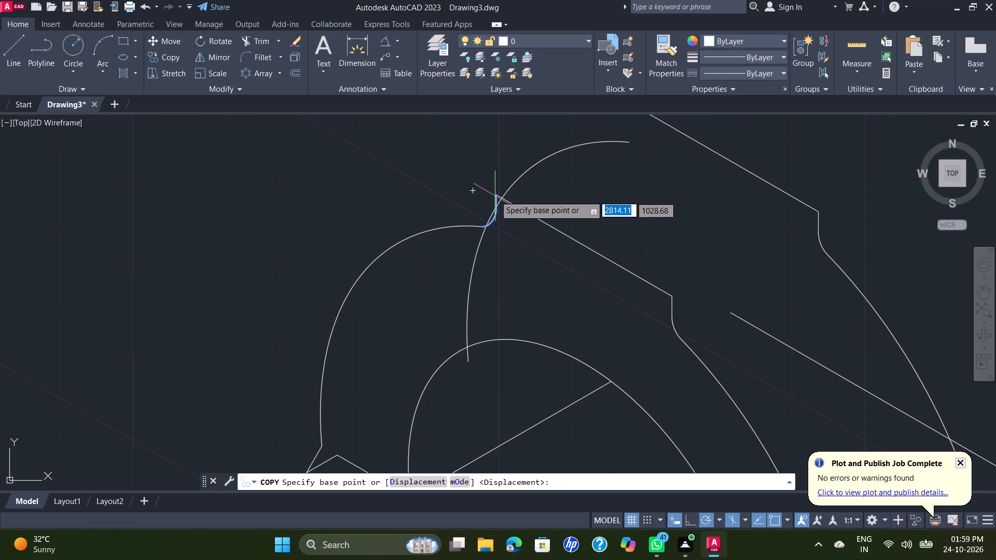
click(495, 193)
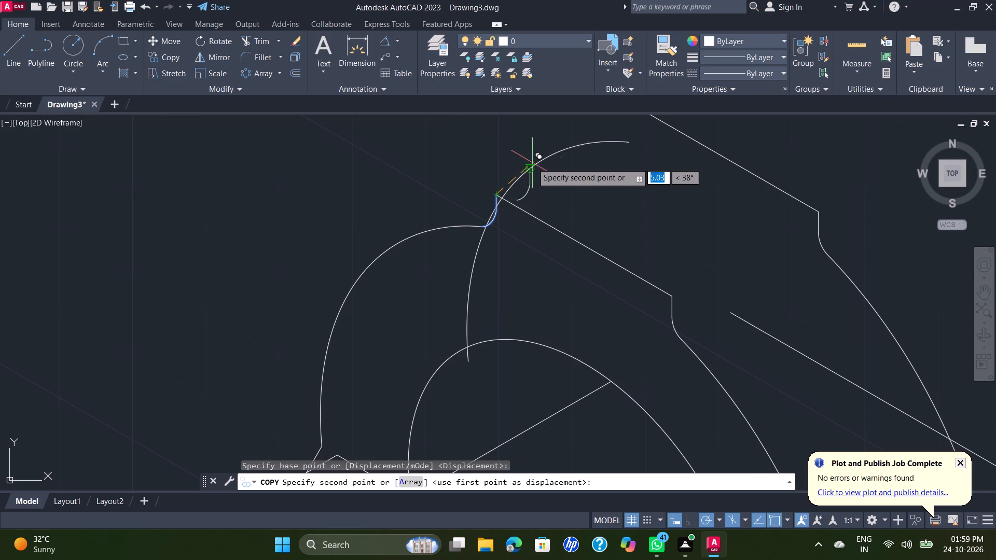
middle_drag(606, 135, 550, 220)
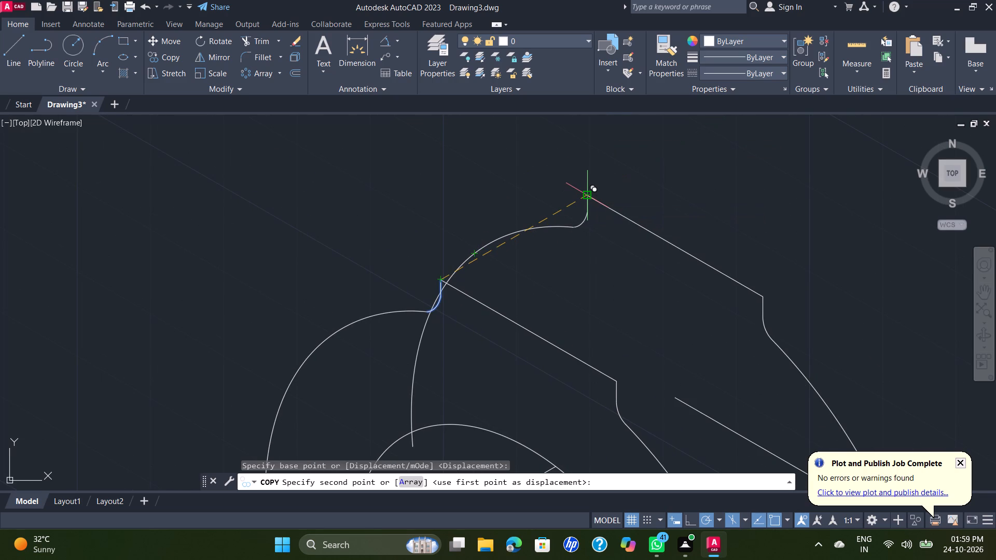
click(590, 195)
key(Escape)
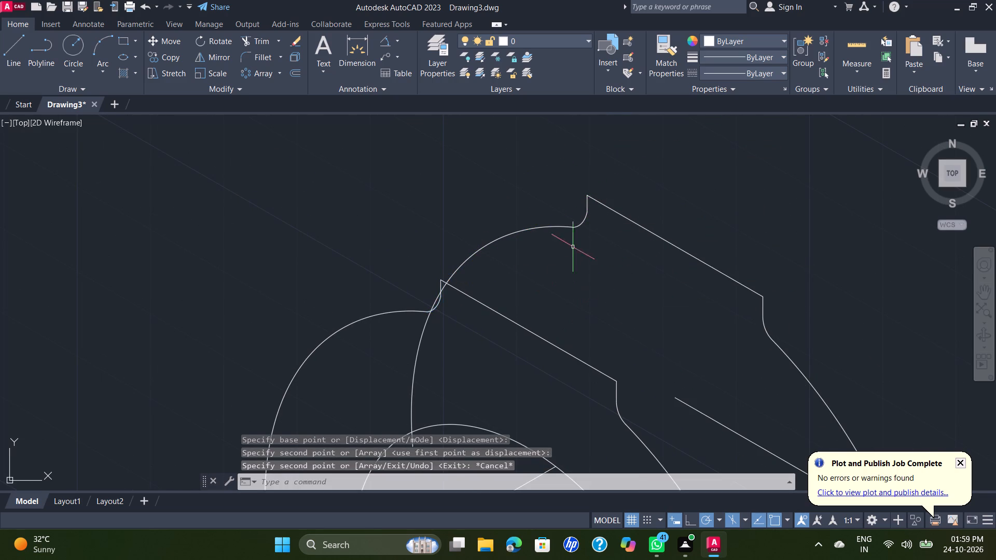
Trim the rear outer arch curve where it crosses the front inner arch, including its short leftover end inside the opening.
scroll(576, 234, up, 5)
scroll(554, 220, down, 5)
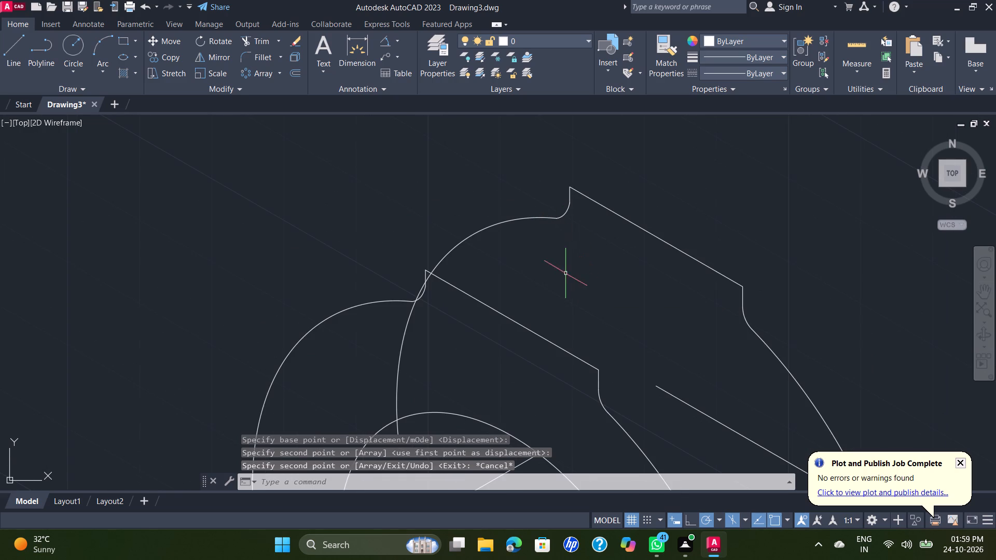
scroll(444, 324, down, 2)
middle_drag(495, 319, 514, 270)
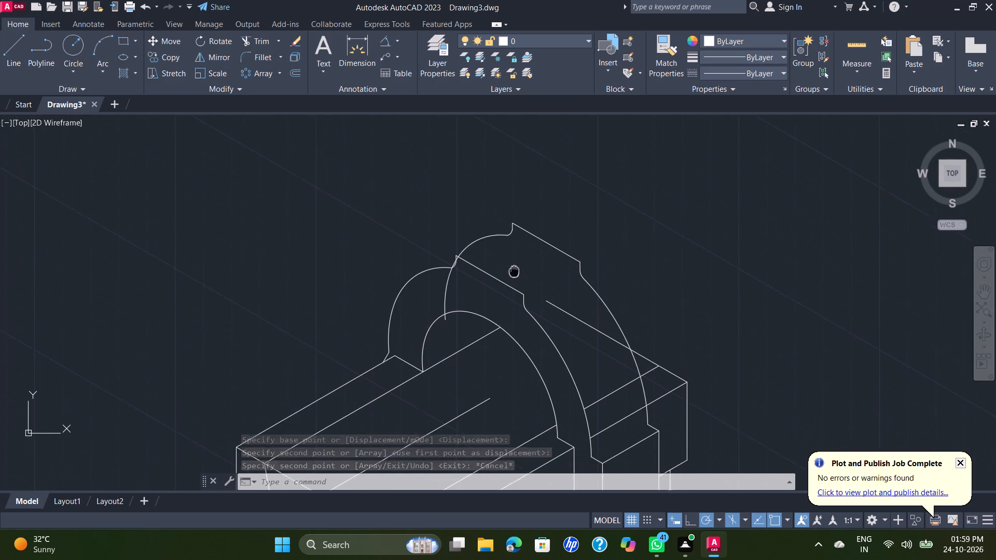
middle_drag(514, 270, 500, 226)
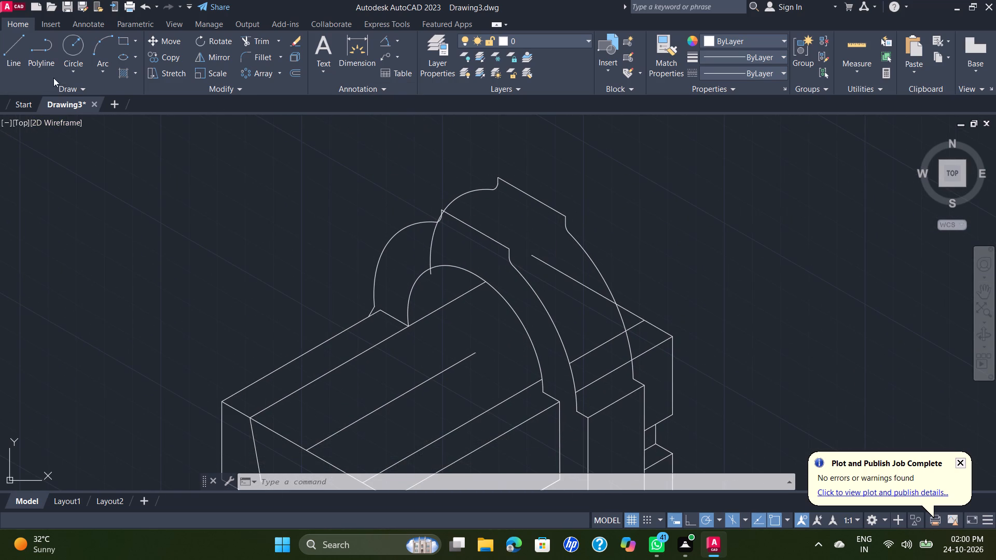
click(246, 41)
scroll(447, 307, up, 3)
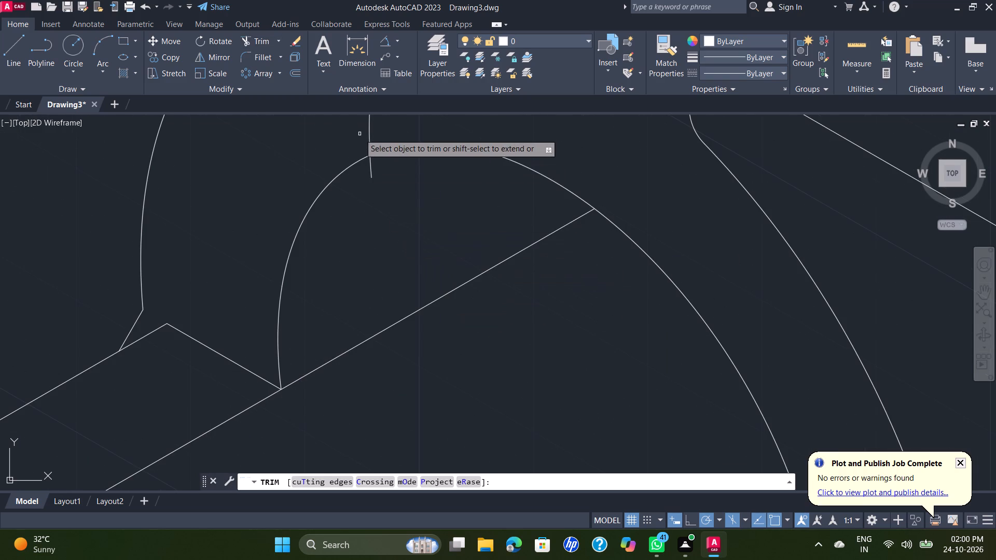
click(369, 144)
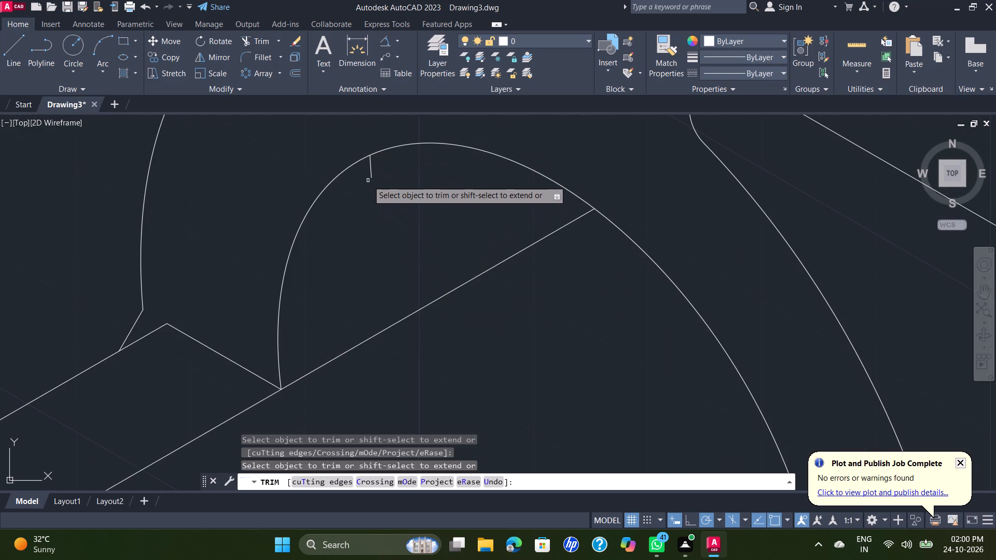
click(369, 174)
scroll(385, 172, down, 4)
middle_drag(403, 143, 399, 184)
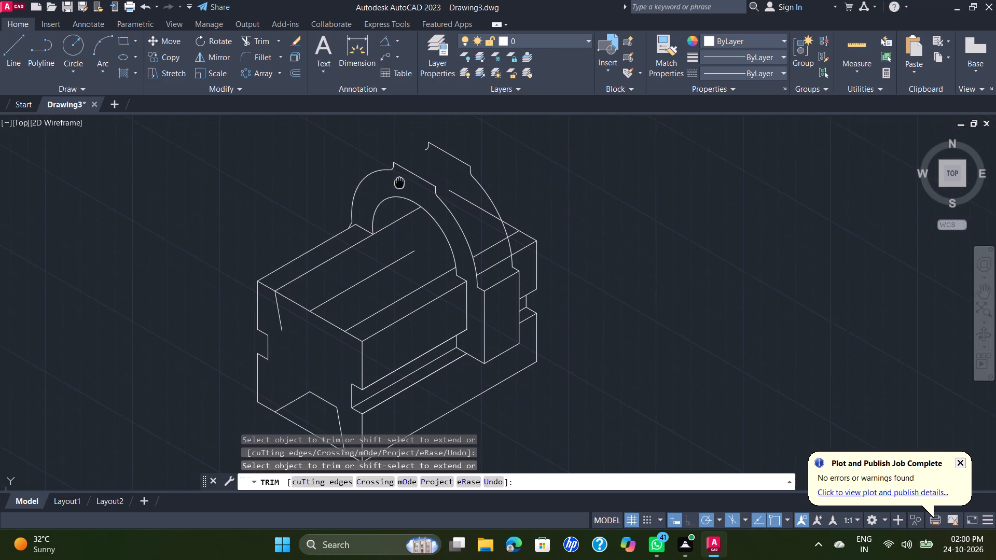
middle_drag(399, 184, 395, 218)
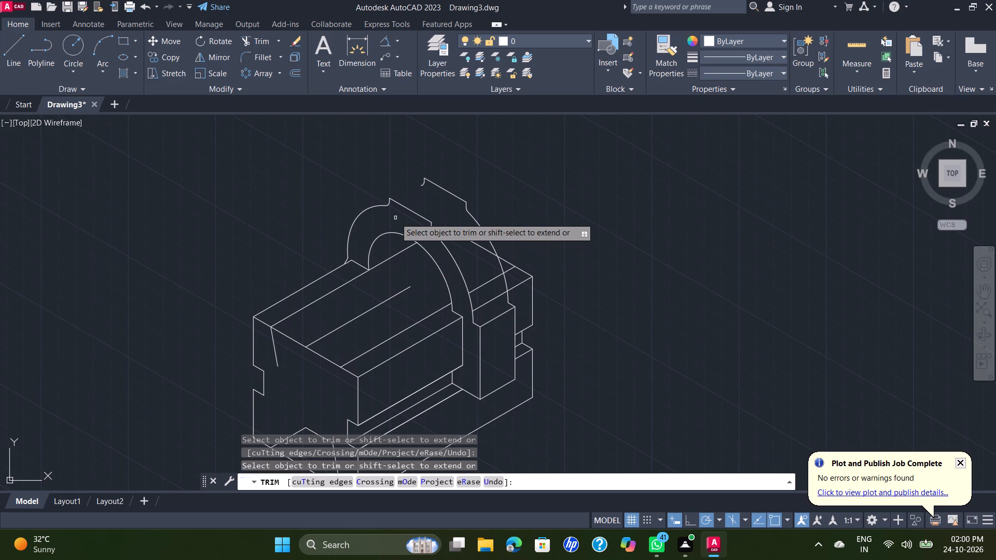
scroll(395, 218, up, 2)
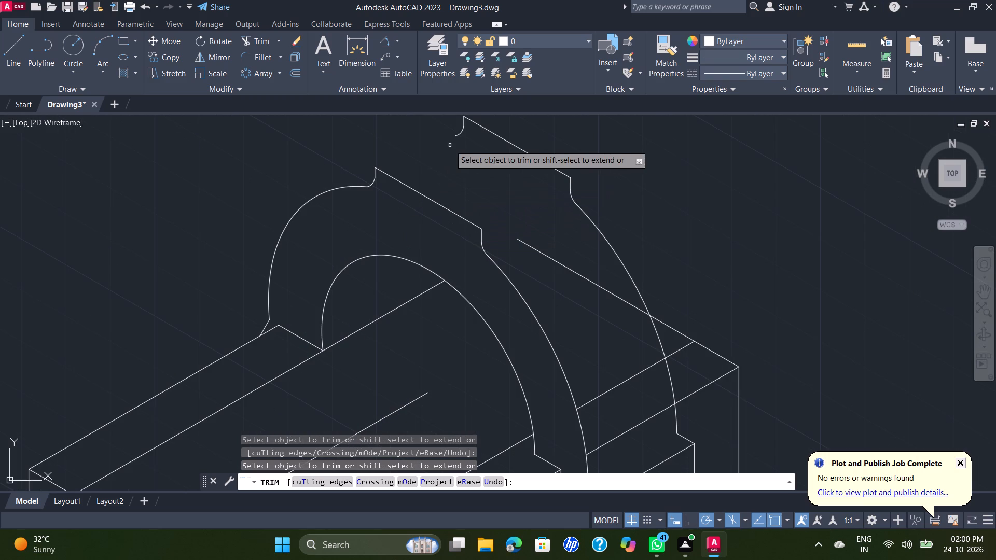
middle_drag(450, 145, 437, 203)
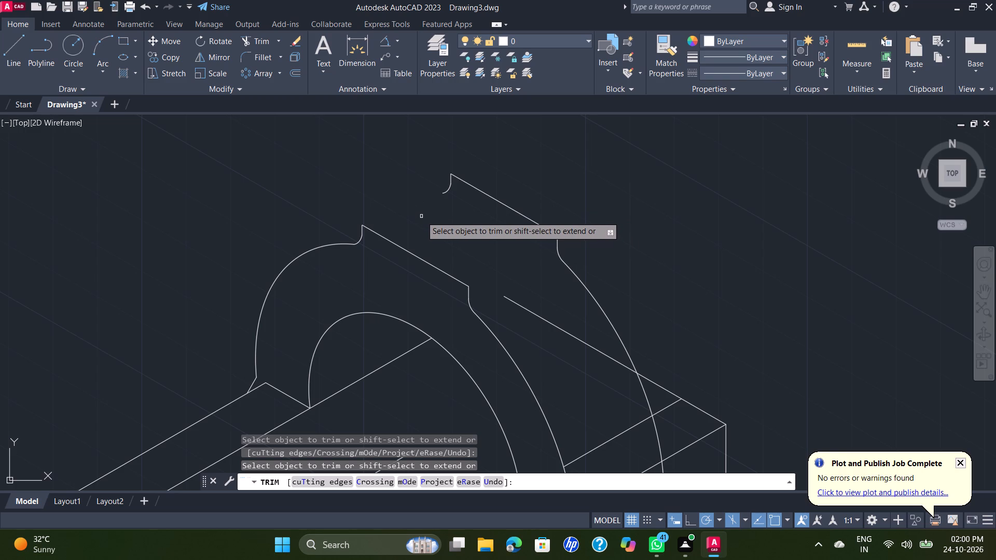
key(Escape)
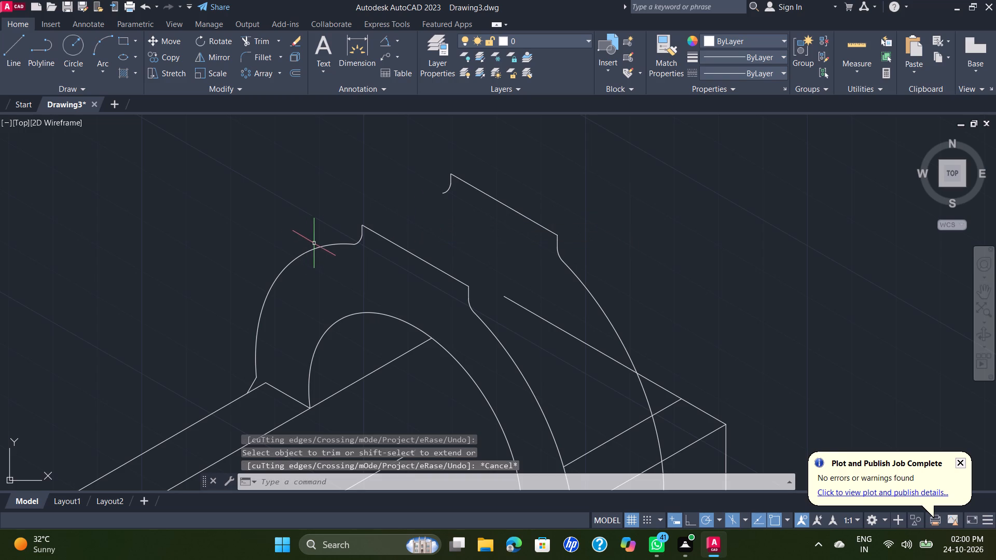
Copy the front outer arch curve 20 mm back at 30°, from its fillet end to the rear fillet's end.
click(340, 244)
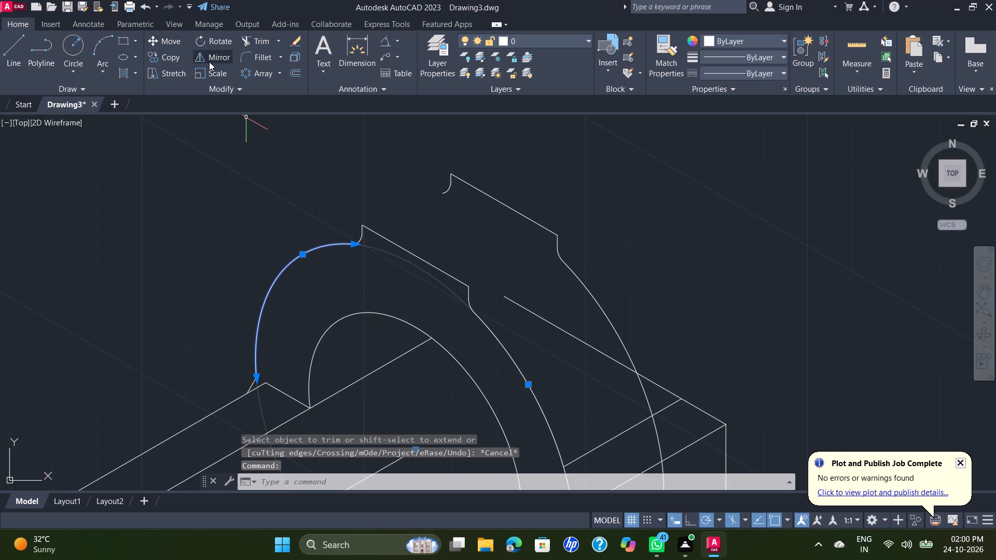
click(176, 62)
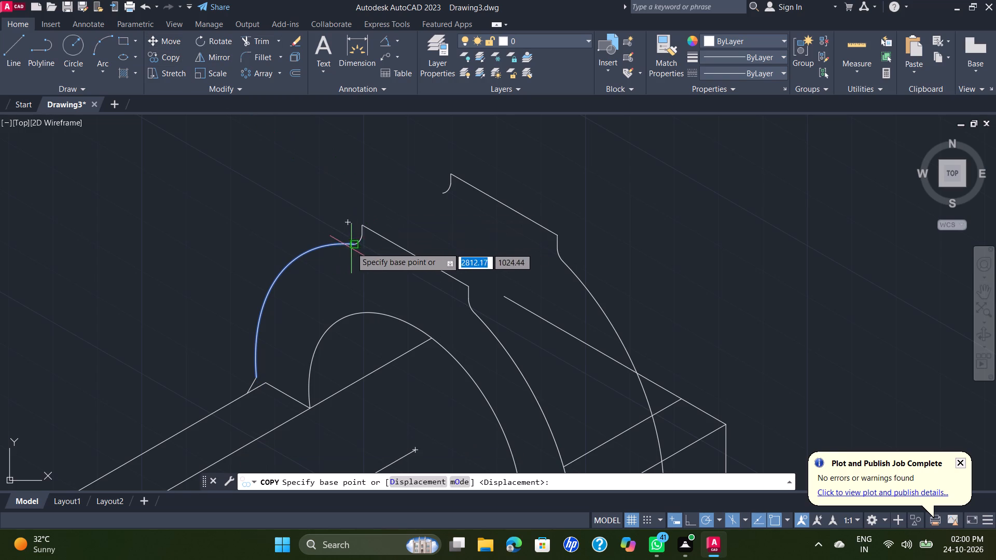
scroll(348, 246, up, 2)
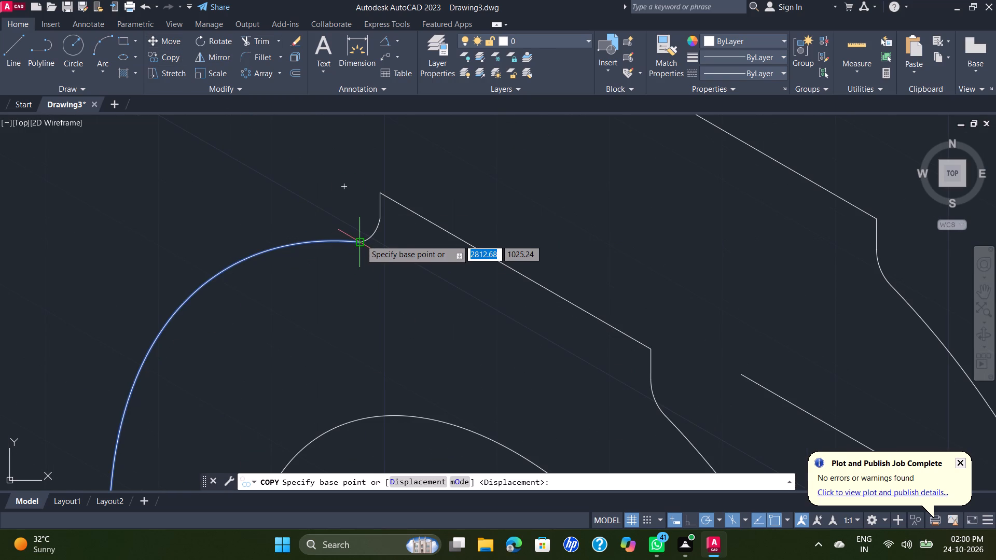
click(361, 240)
scroll(500, 150, down, 2)
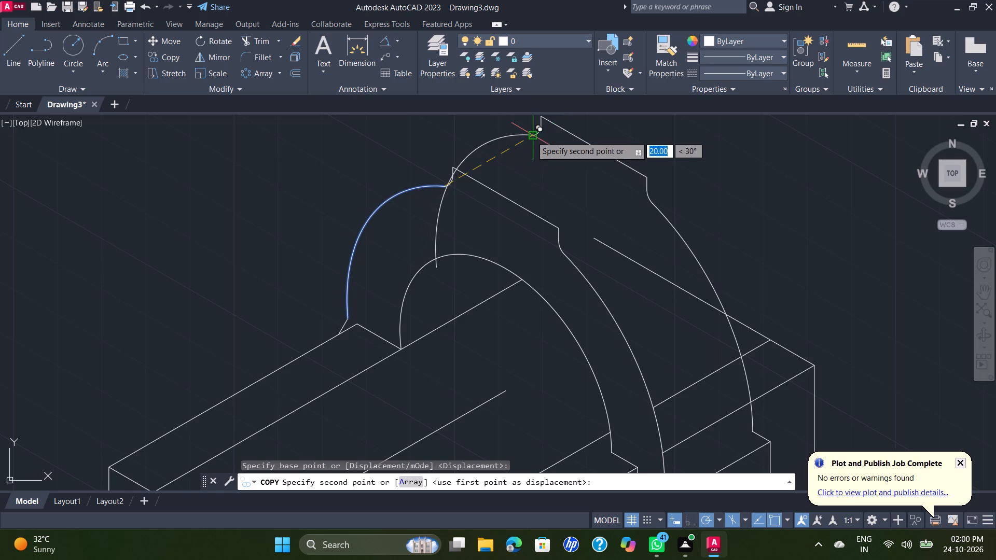
scroll(532, 136, up, 1)
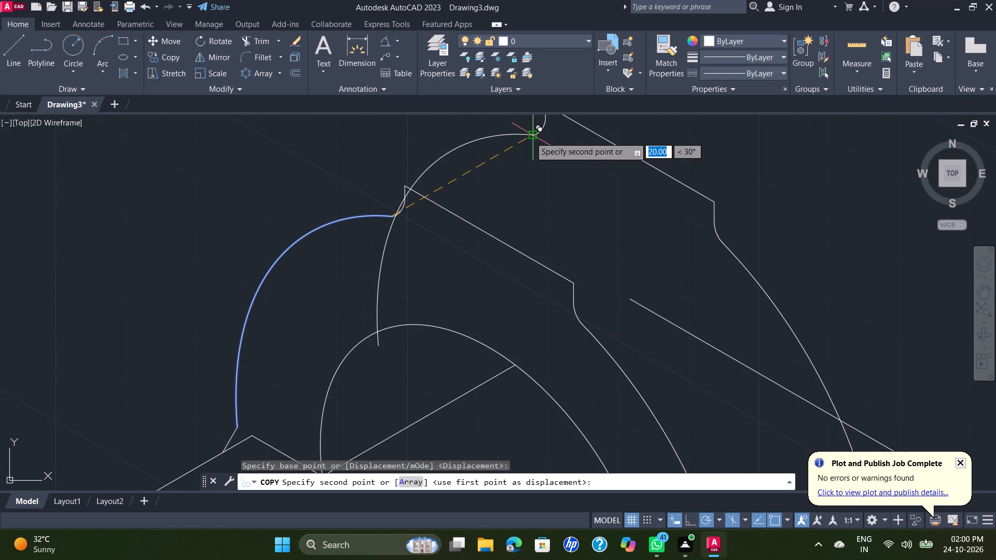
click(530, 137)
key(Escape)
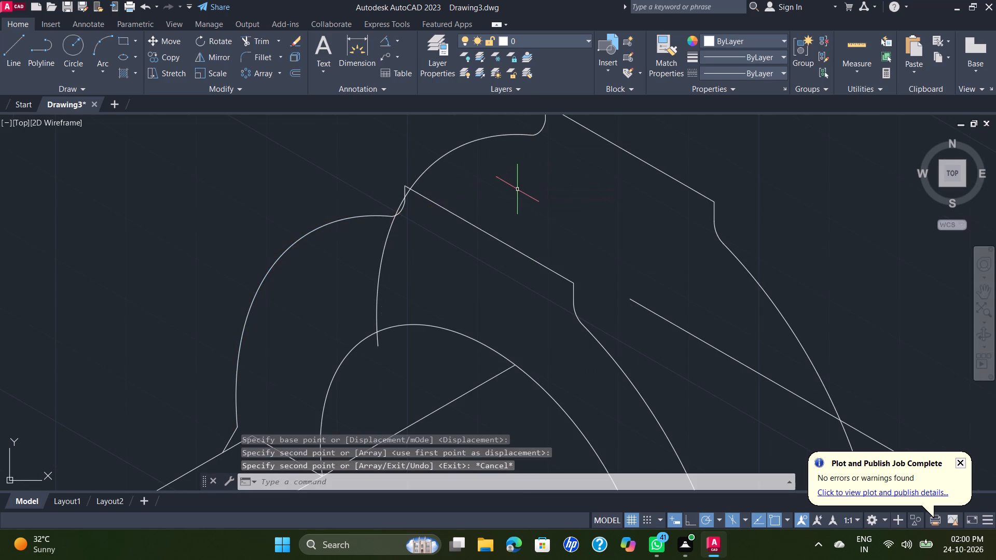
Draw a line joining the upper shoulders of the front and rear outer arch curves.
scroll(394, 216, up, 1)
scroll(411, 221, down, 3)
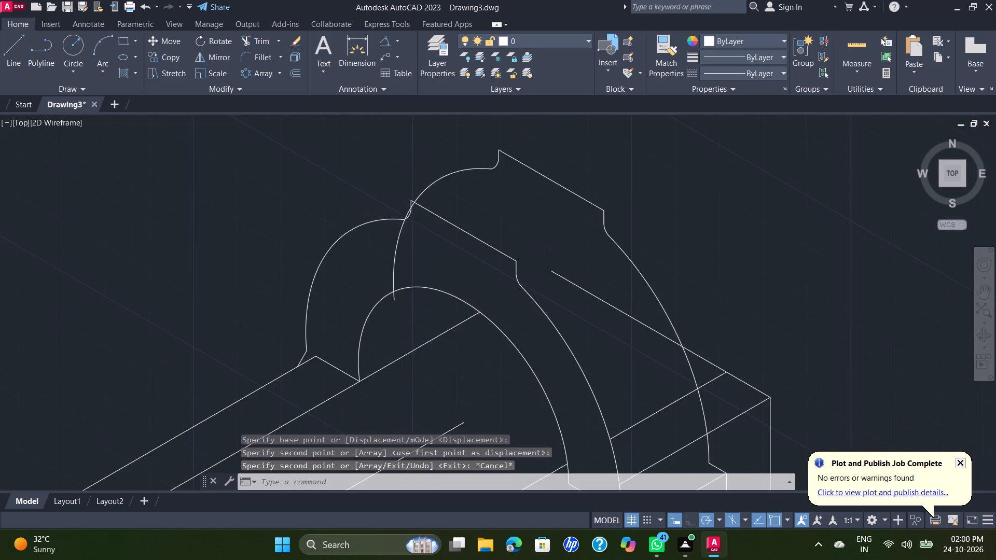
click(12, 44)
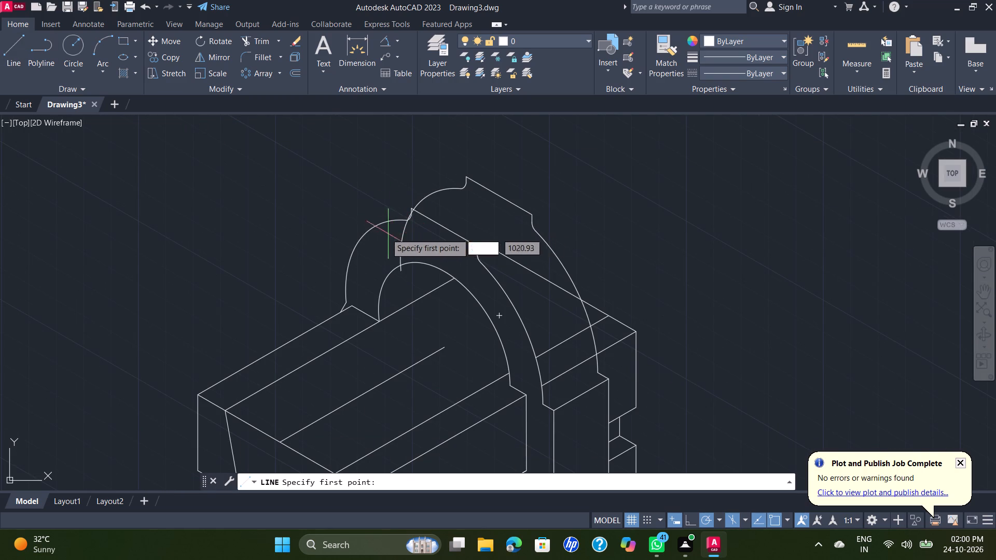
click(371, 229)
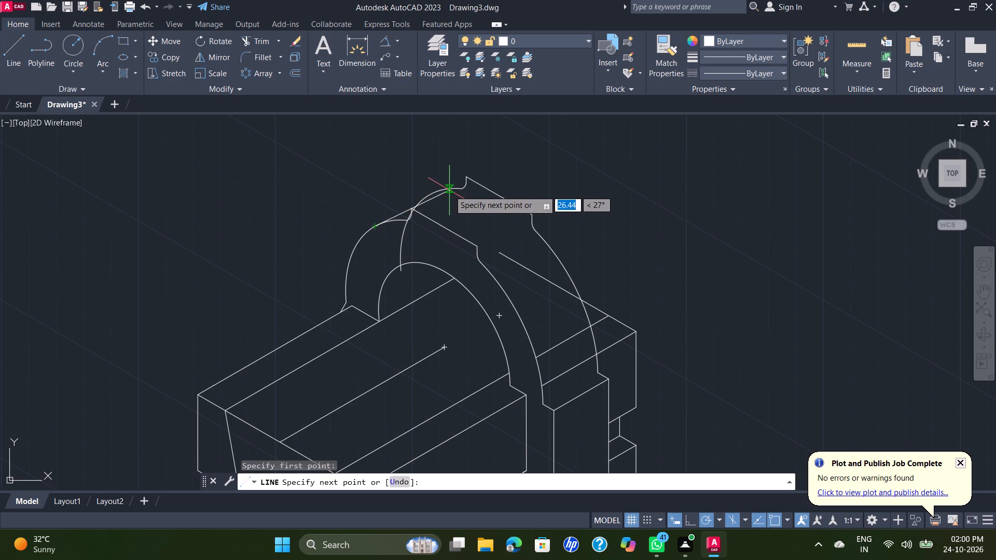
click(427, 195)
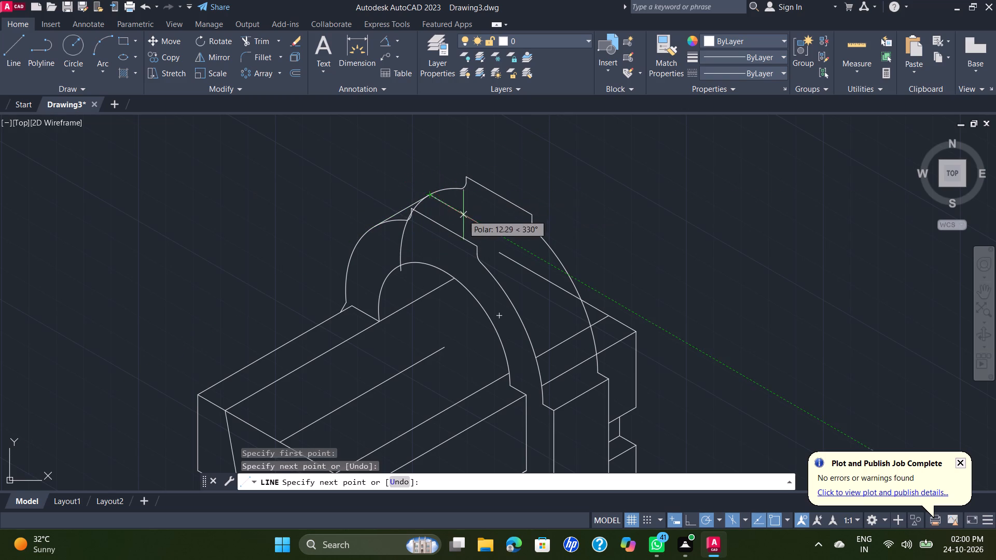
key(Escape)
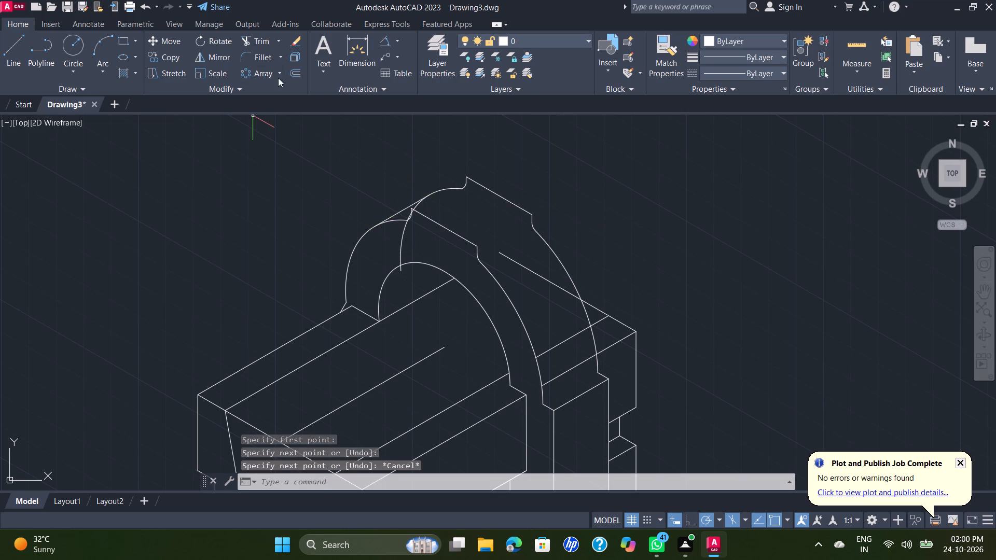
Trim the rear outer arch curve below the new joining line, removing all its pieces behind the boss and front arch.
click(255, 43)
scroll(445, 208, up, 2)
click(380, 195)
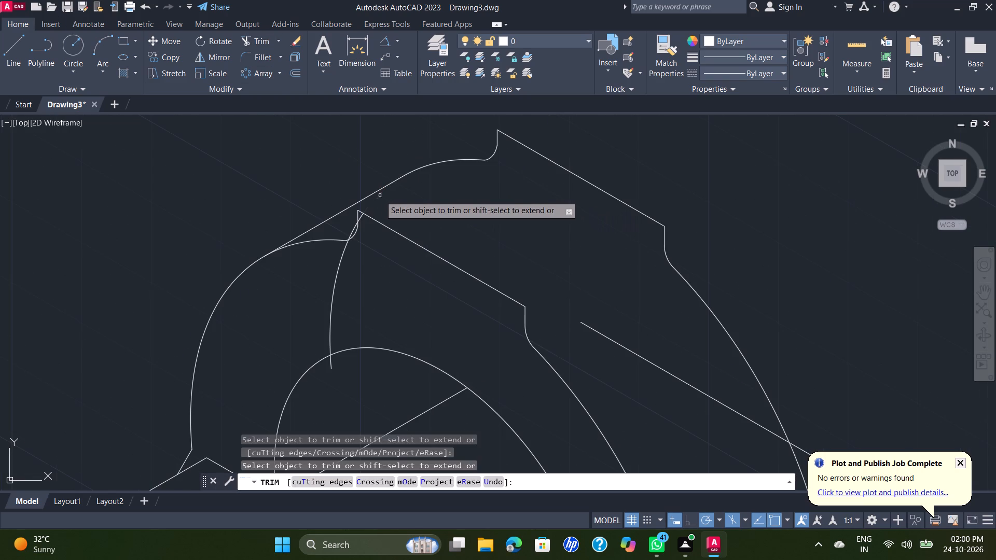
scroll(363, 228, up, 1)
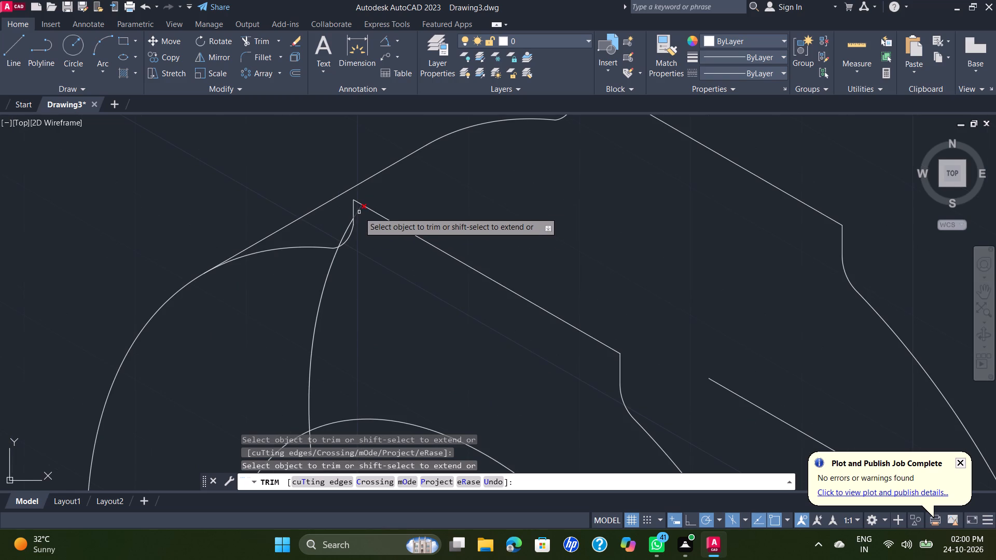
click(359, 212)
click(344, 232)
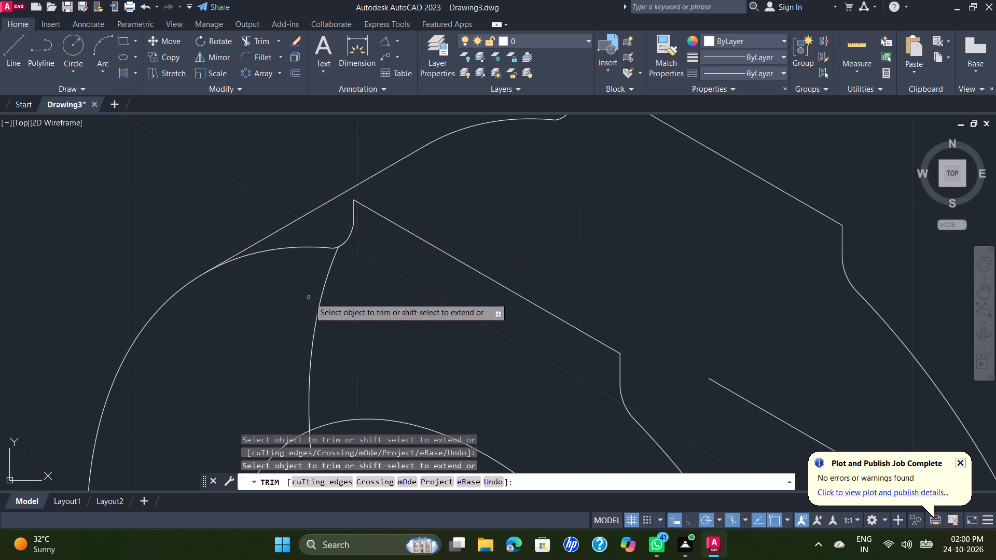
click(321, 296)
scroll(321, 296, down, 2)
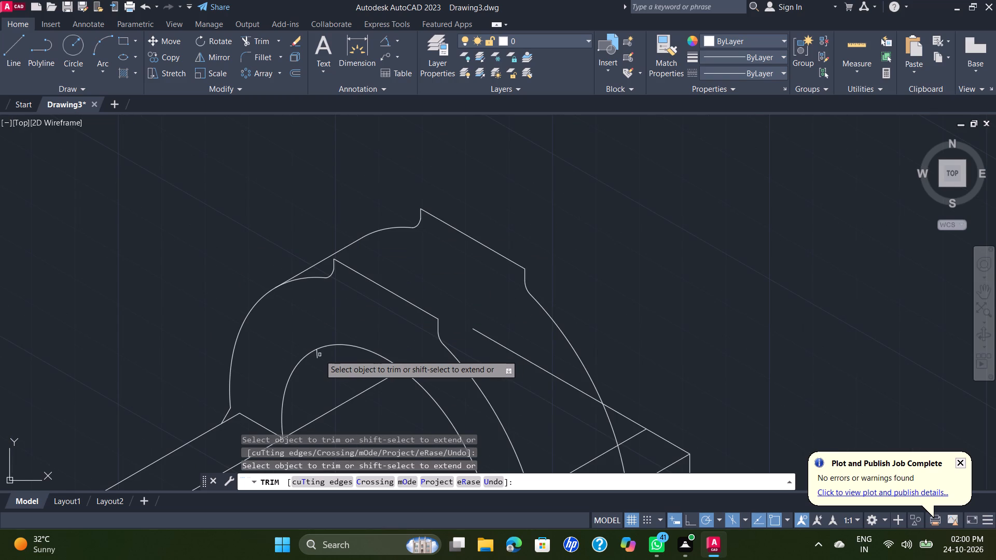
click(318, 355)
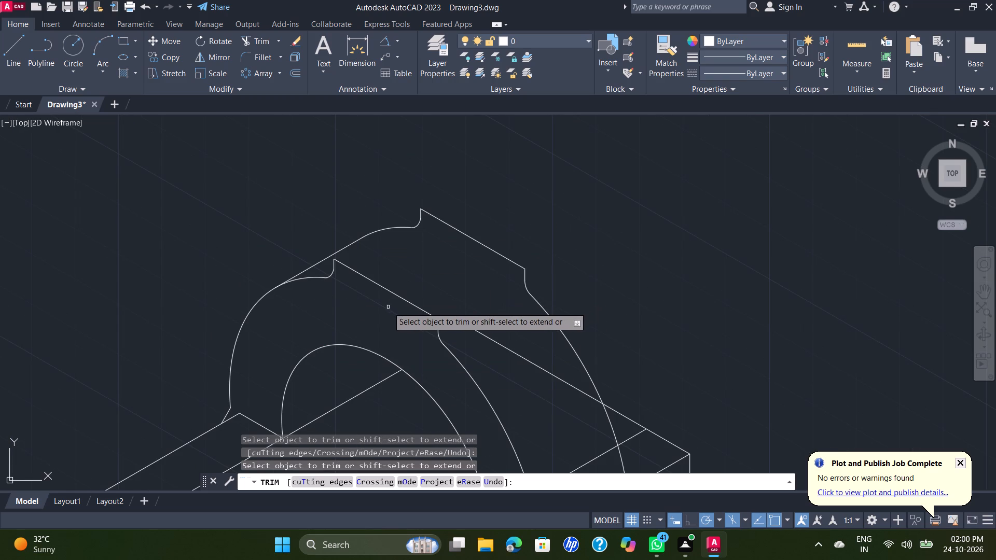
scroll(387, 307, down, 2)
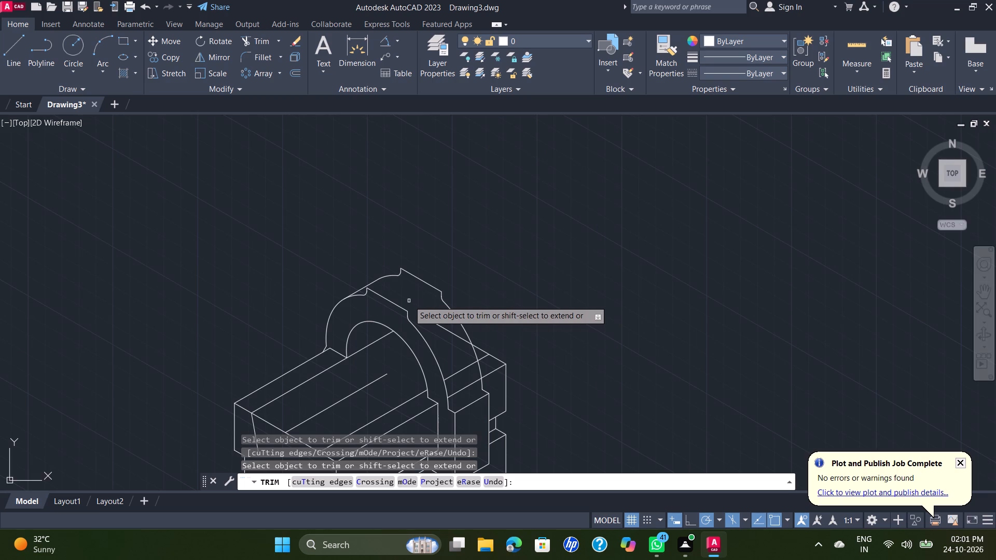
key(Escape)
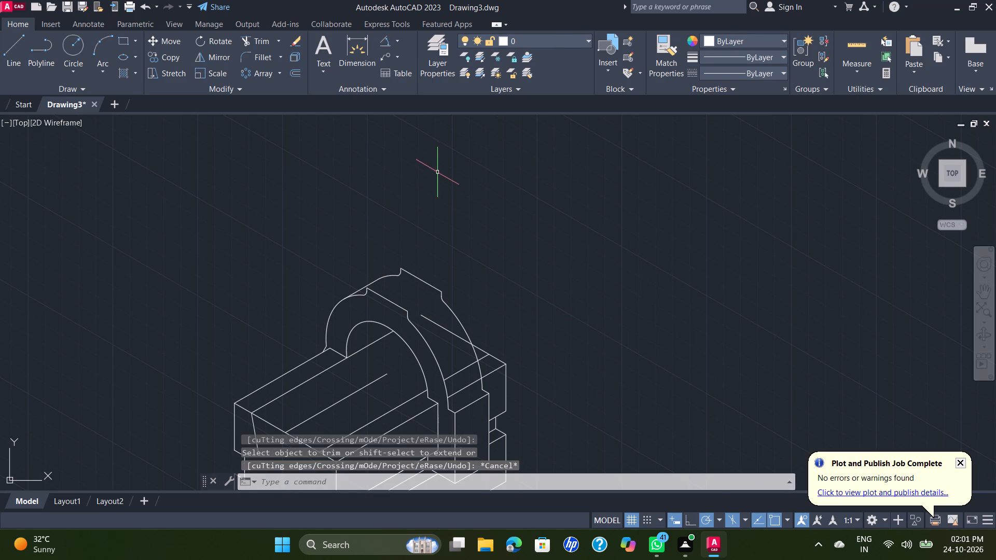
Trim the block's rear top edge where it runs inside the rear outer arch curve.
scroll(369, 316, up, 1)
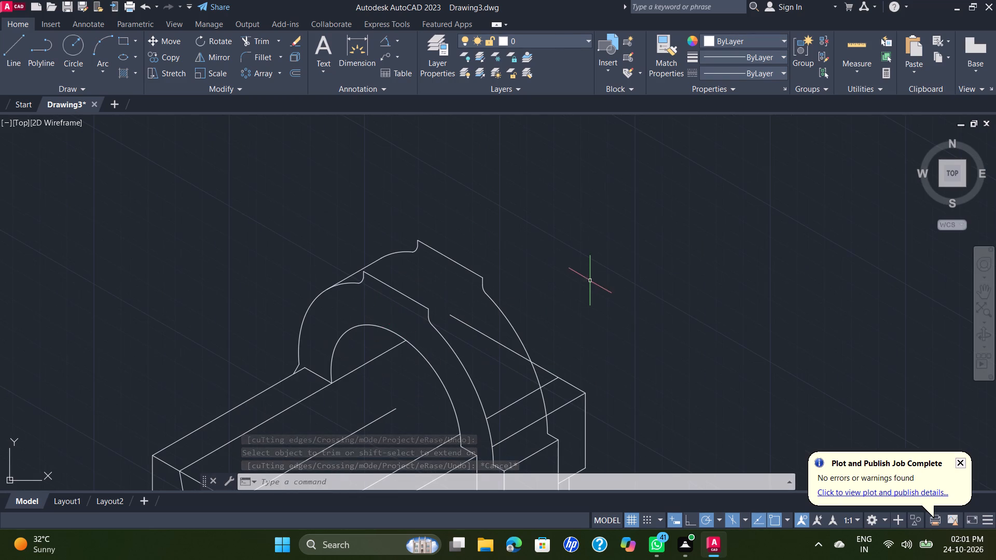
middle_drag(574, 276, 542, 225)
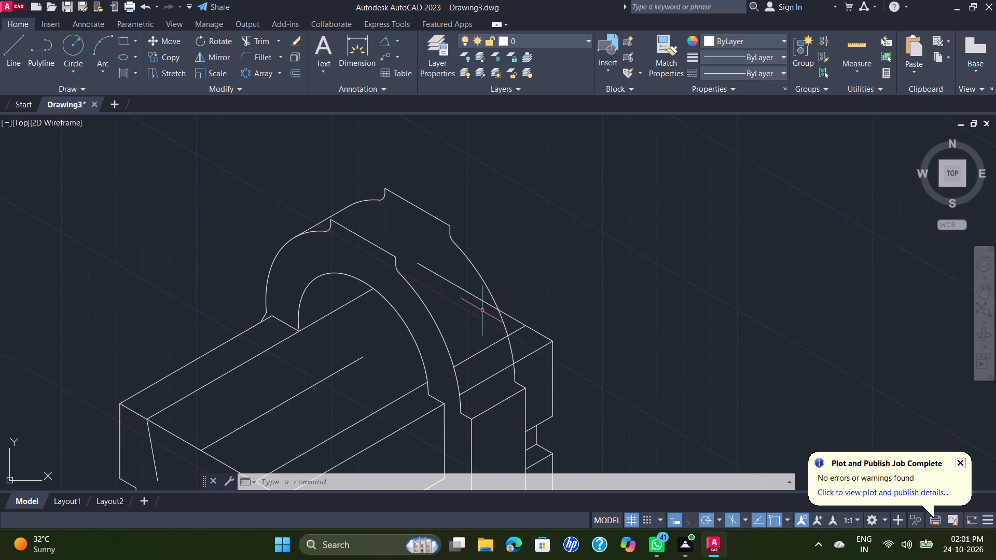
click(255, 43)
click(479, 296)
key(Escape)
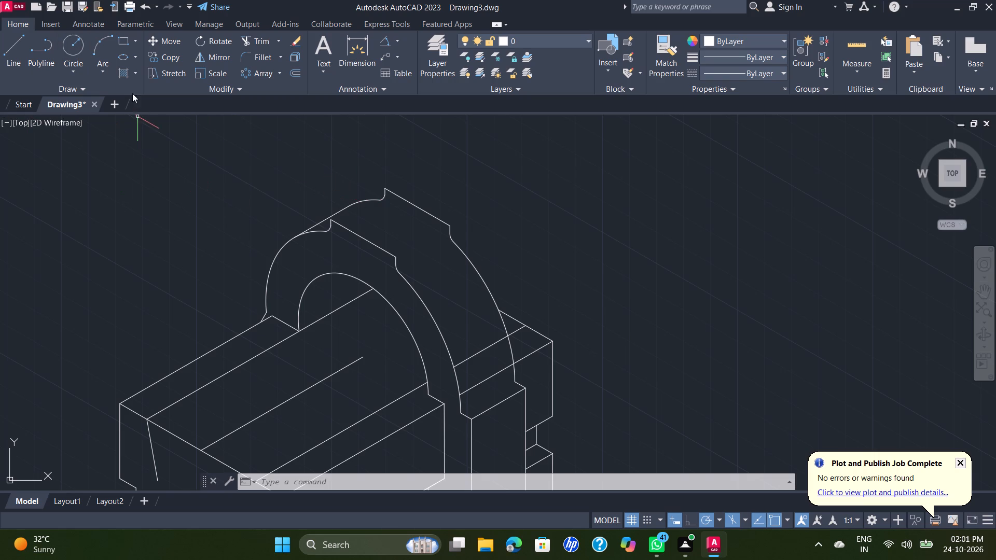
Draw two 30° lines joining the front boss's two top corners to the rear boss's matching corners.
click(15, 44)
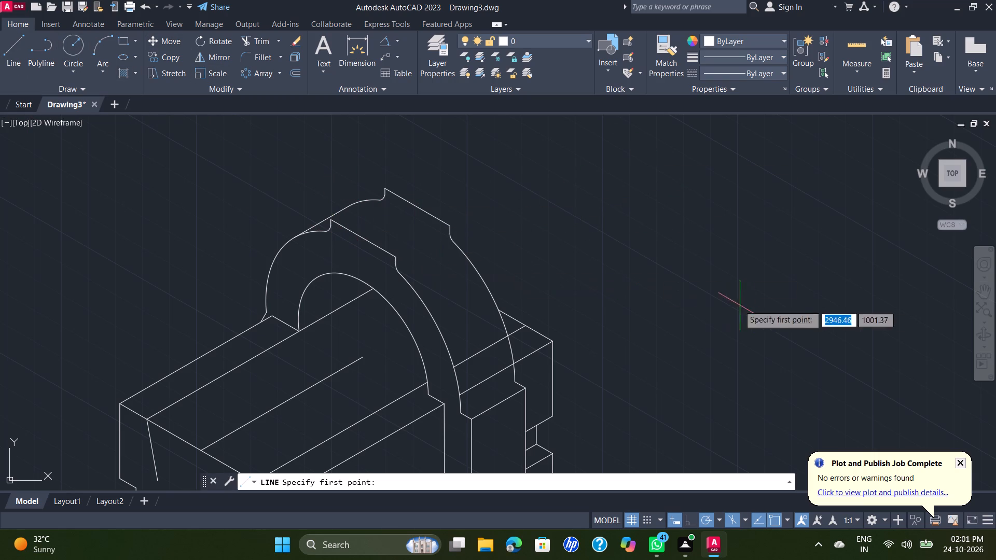
click(398, 254)
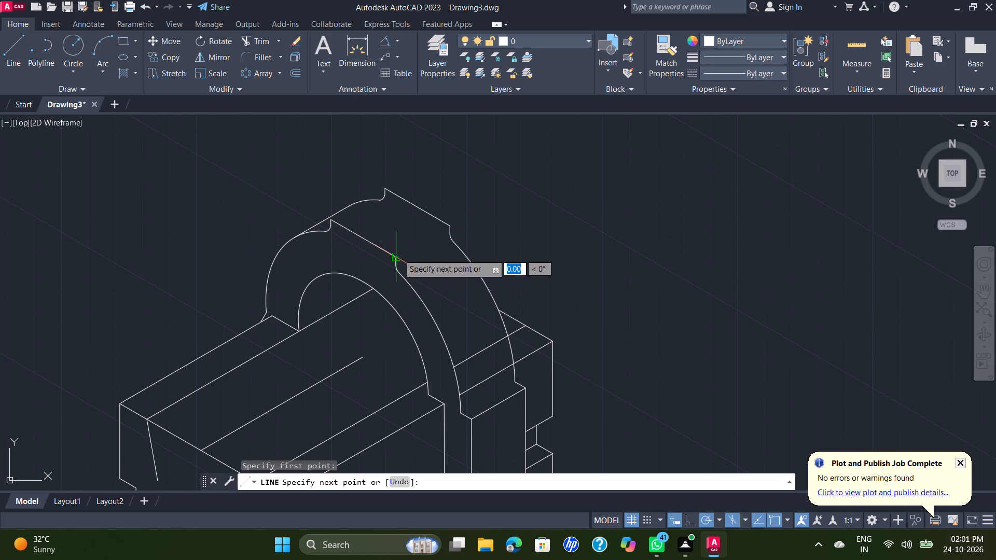
click(451, 223)
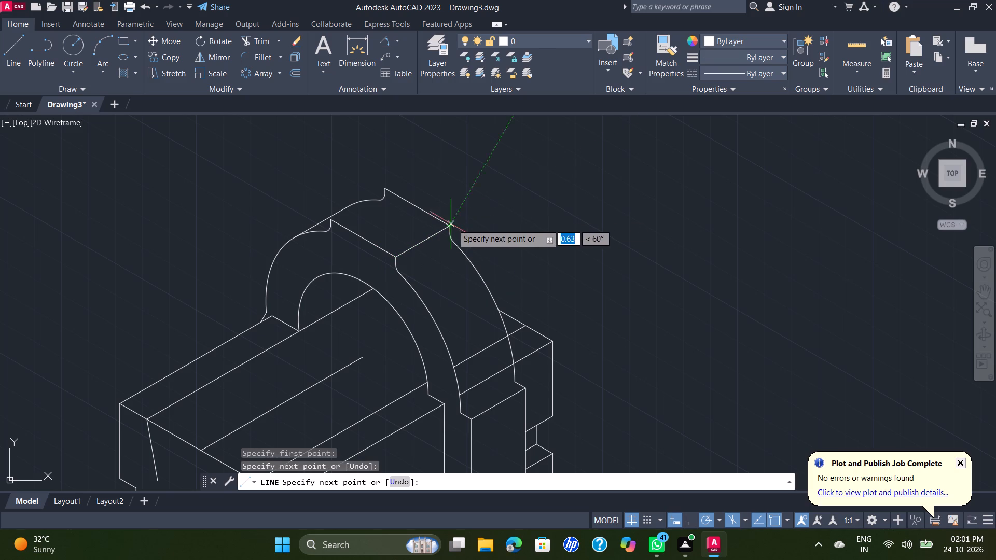
key(Escape)
key(space)
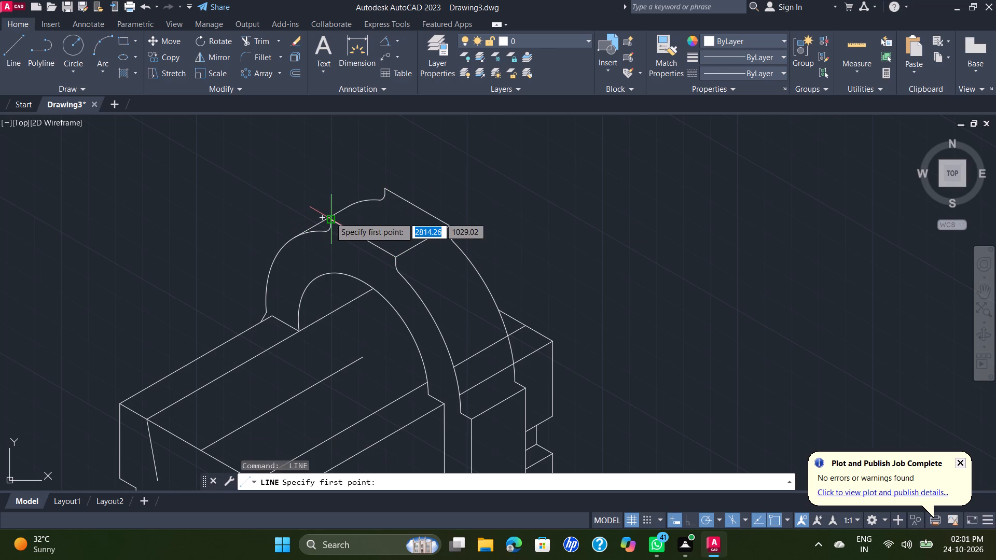
click(331, 217)
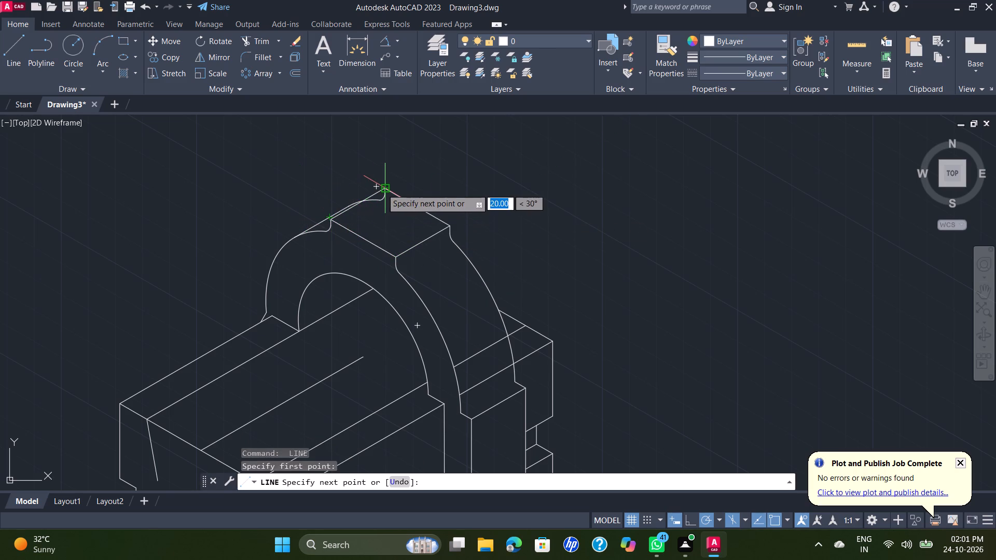
click(382, 189)
key(Escape)
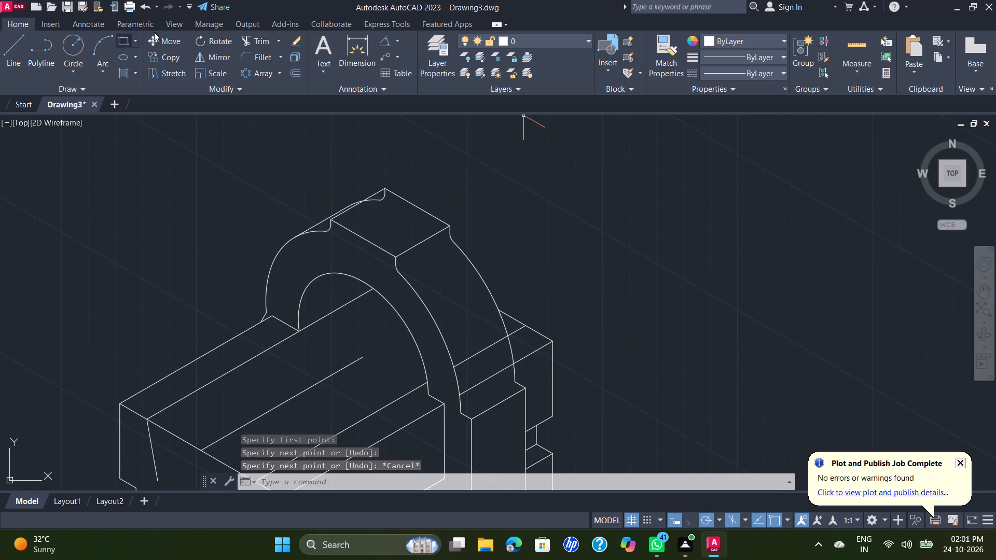
Trim the rear boss's hidden short vertical edge, fillet arc and arch curve end below the new top edge.
click(257, 44)
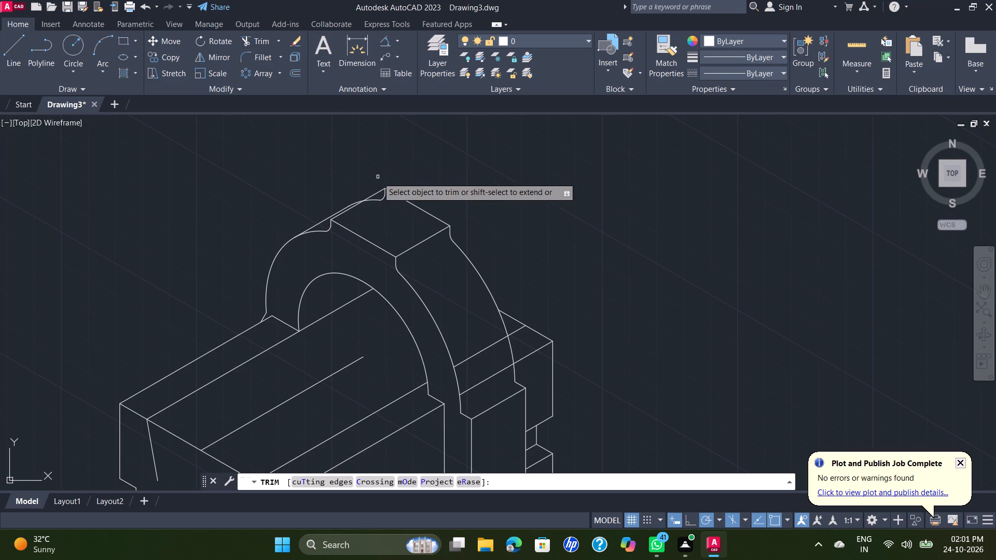
scroll(388, 192, up, 2)
click(377, 199)
click(378, 193)
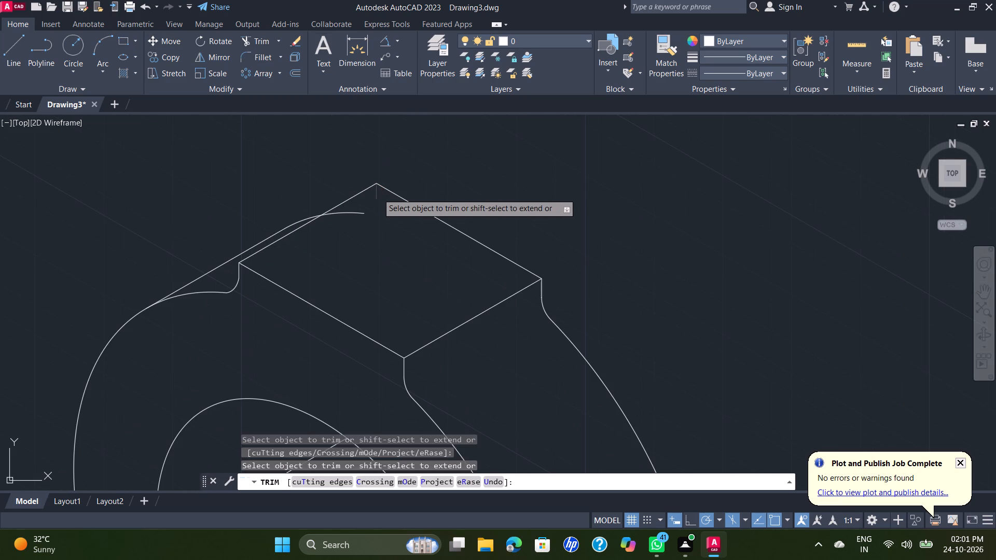
click(358, 215)
click(358, 211)
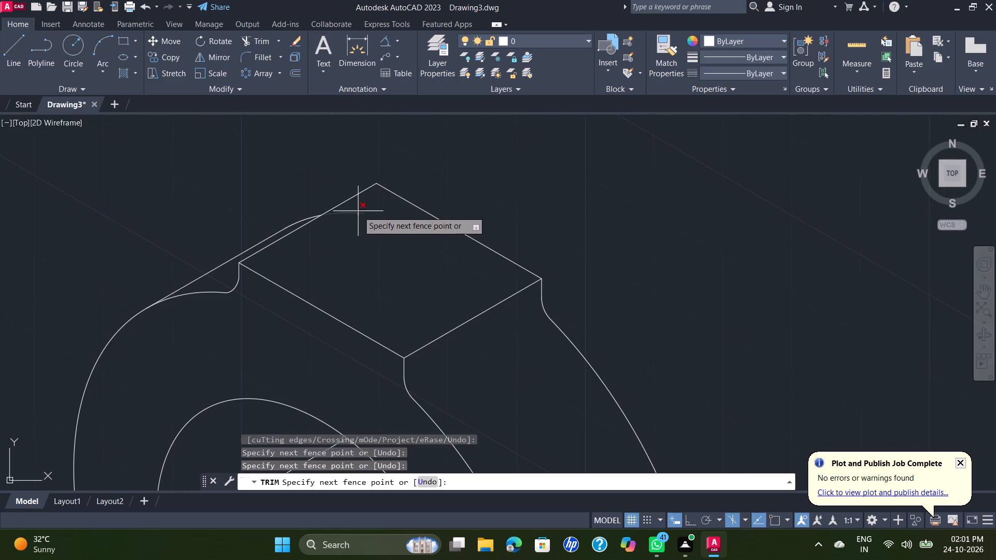
scroll(382, 230, down, 2)
key(Escape)
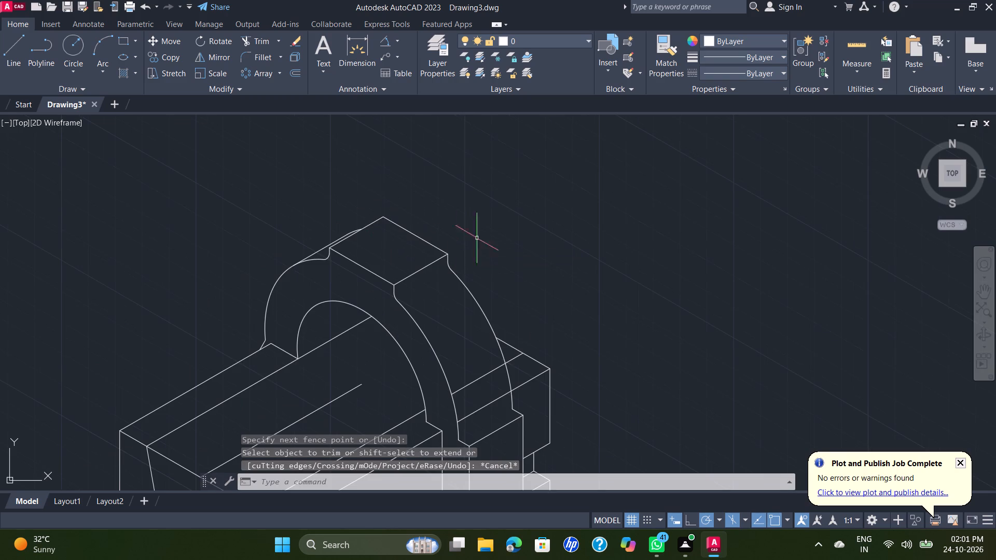
Trim the two block edges crossing the arch's outer surface, plus the rear edge's leftover beyond the block's back corner.
middle_drag(511, 244, 545, 140)
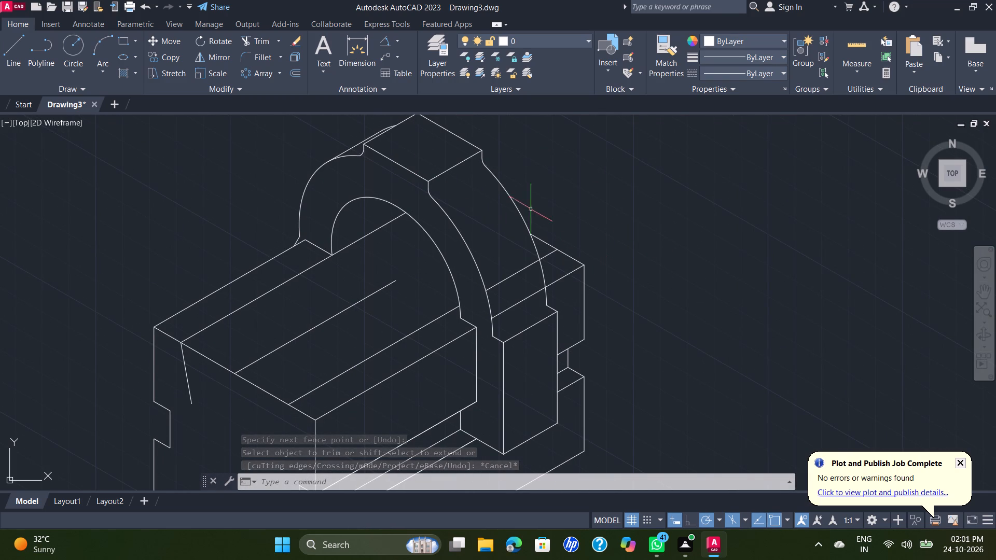
key(space)
click(503, 263)
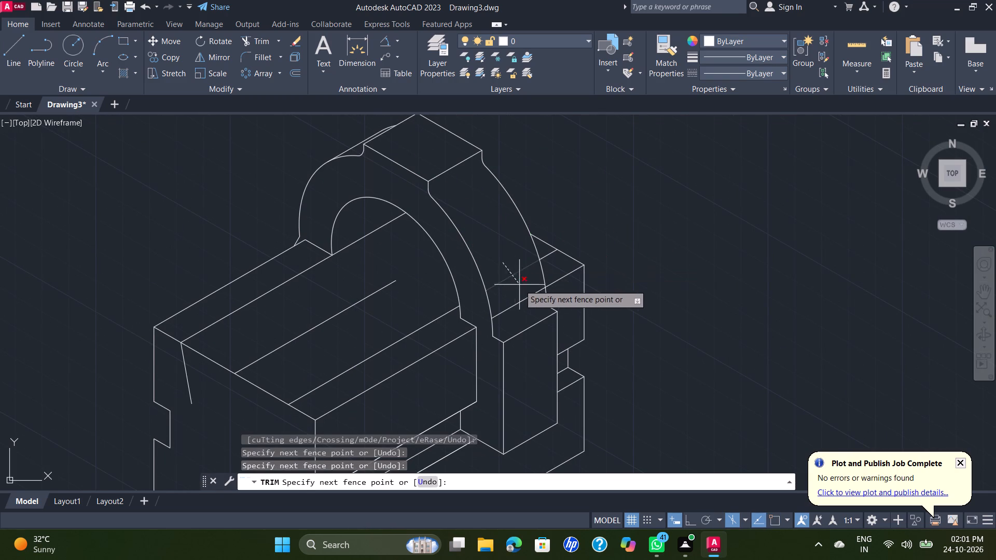
click(517, 314)
key(Escape)
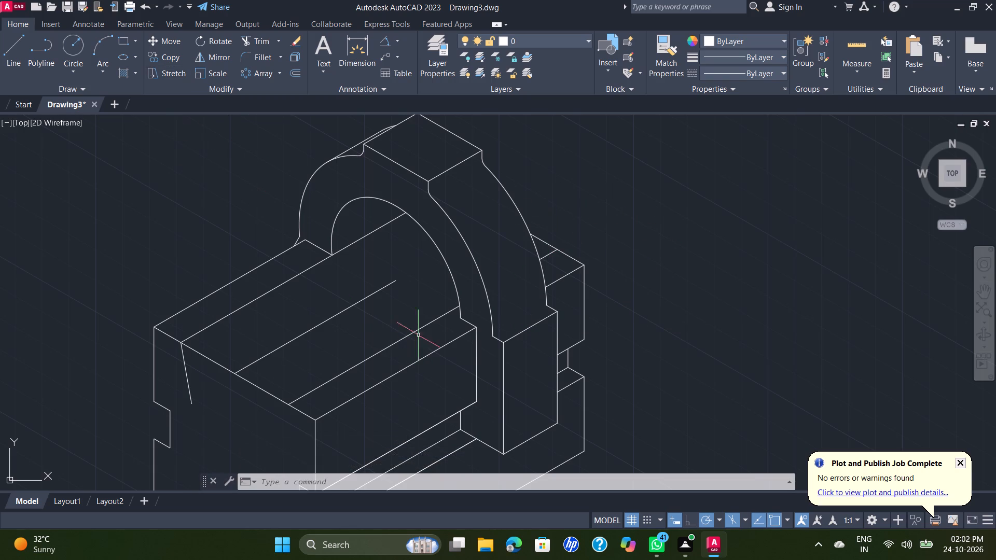
key(space)
click(547, 246)
key(Escape)
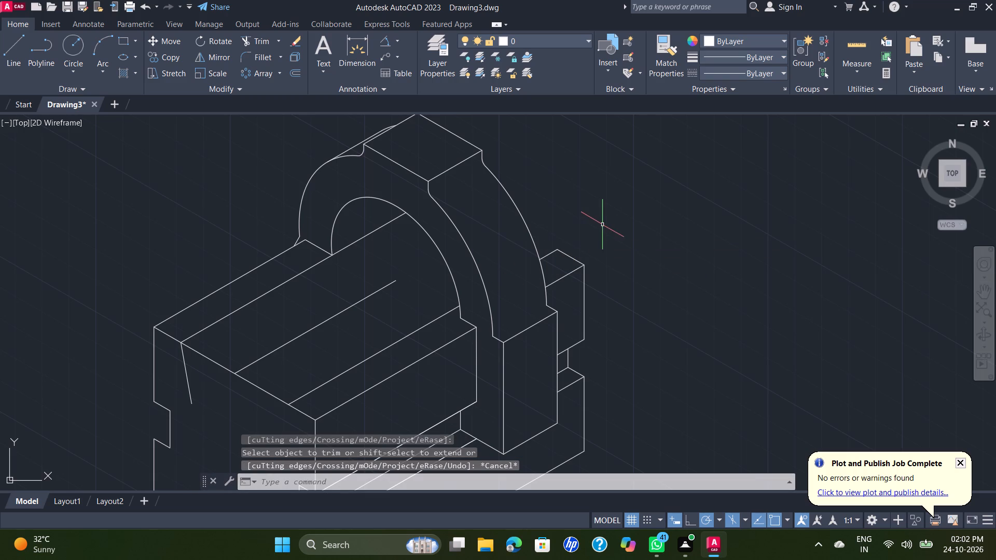
Fillet the lower end of the front outer arch curve with the short ledge edge at its foot.
middle_drag(606, 212, 591, 208)
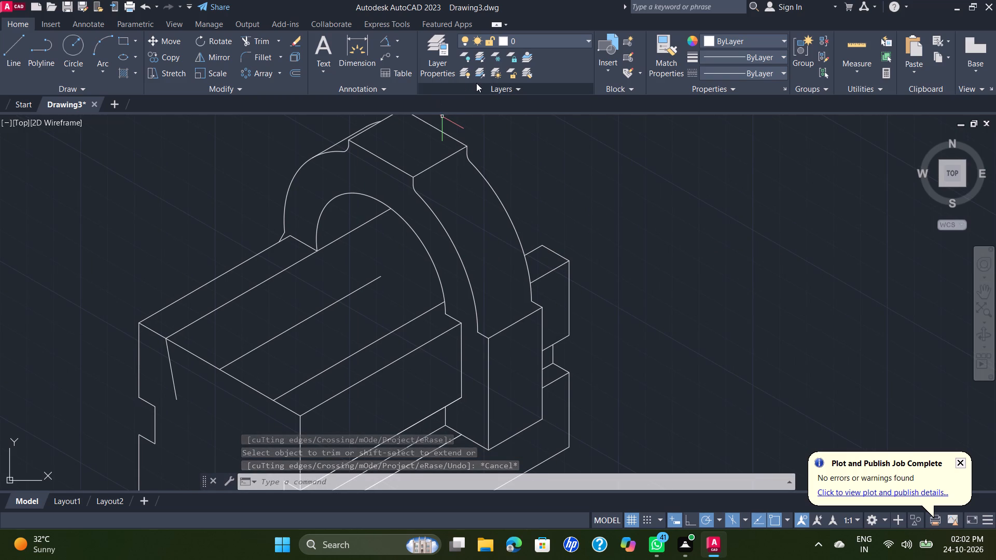
key(Escape)
click(258, 61)
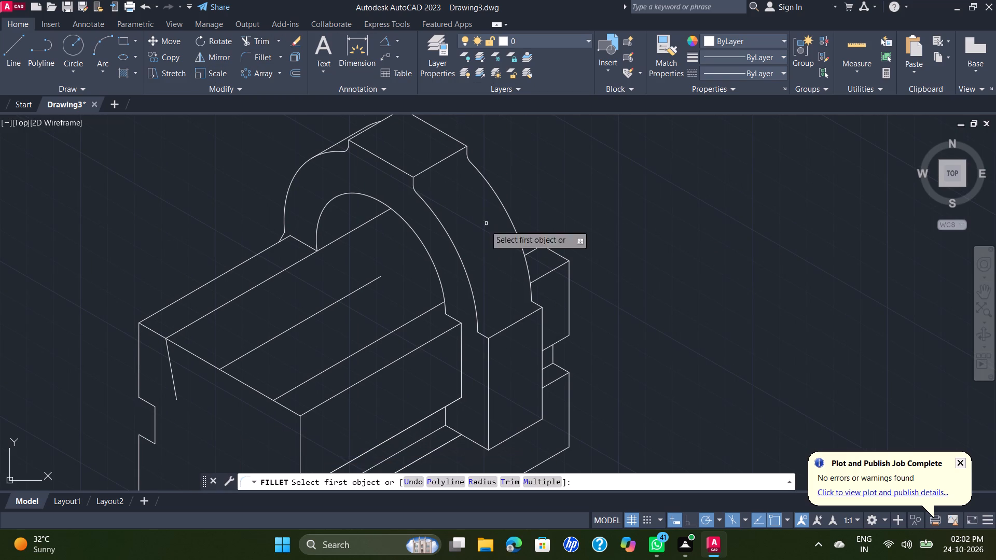
click(474, 307)
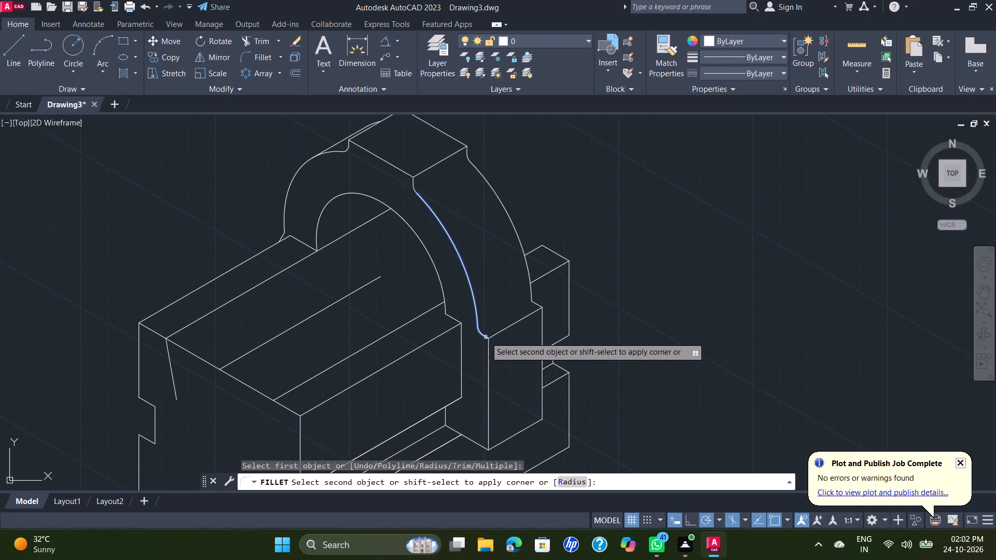
click(486, 337)
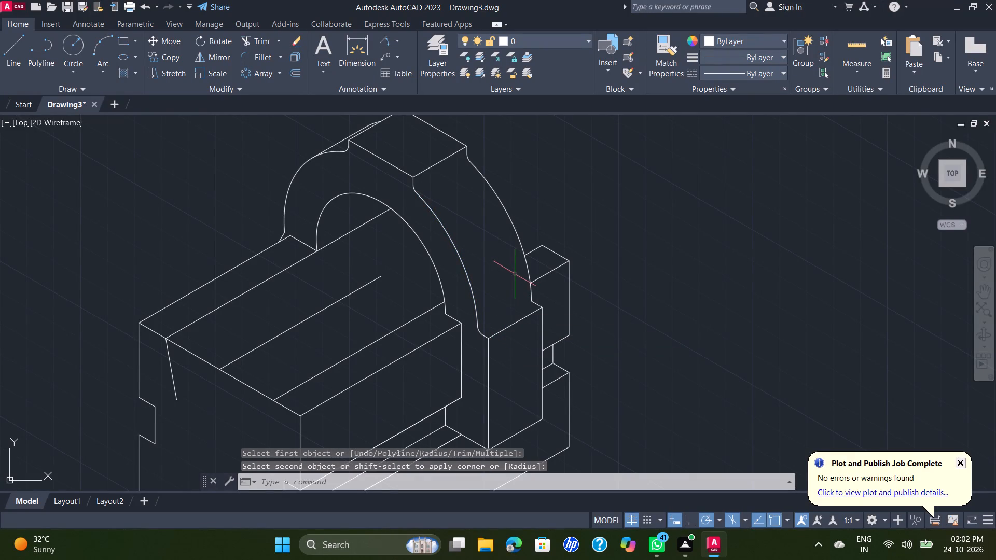
key(v)
key(Escape)
Fillet the lower end of the rear outer arch curve with the short ledge edge at its foot, using radius 4.
key(v)
key(Escape)
key(space)
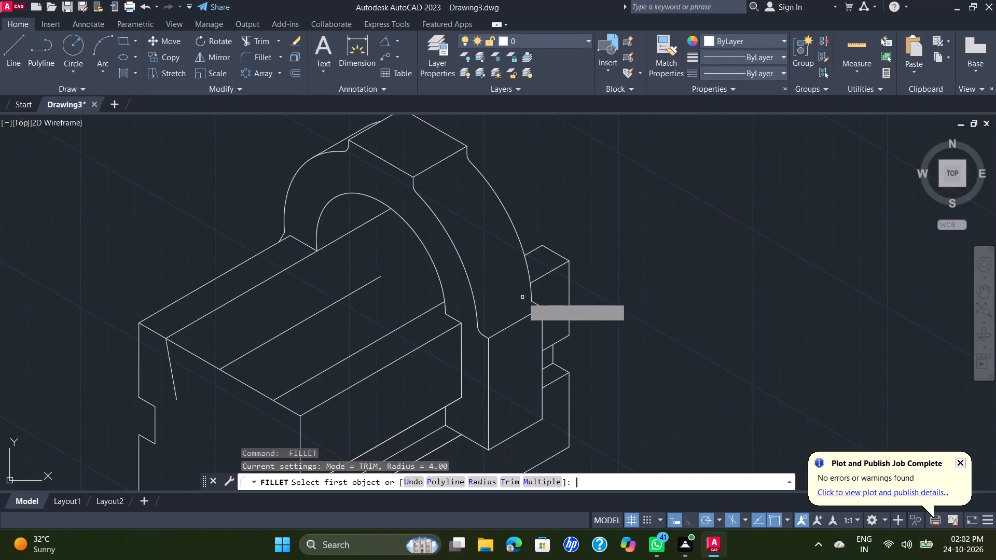
click(530, 290)
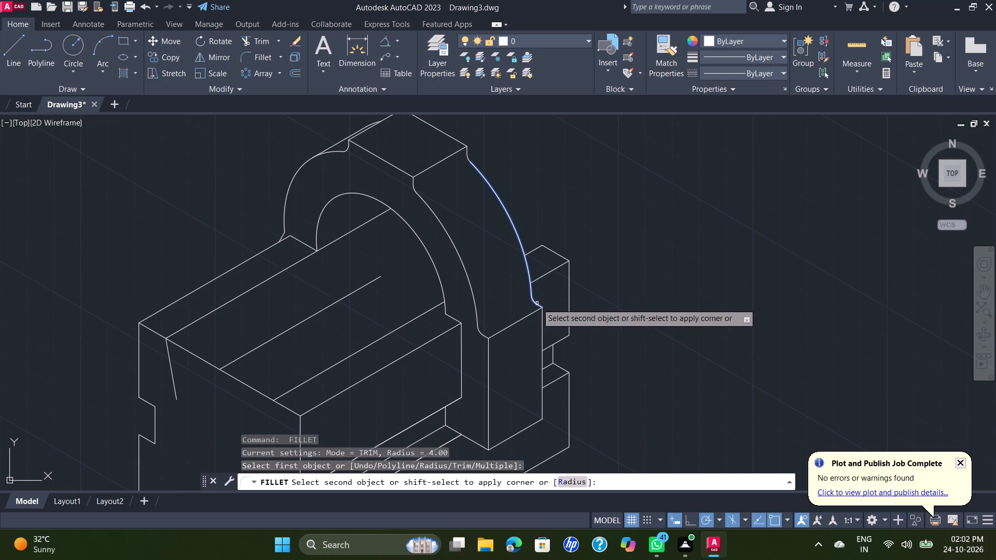
click(537, 303)
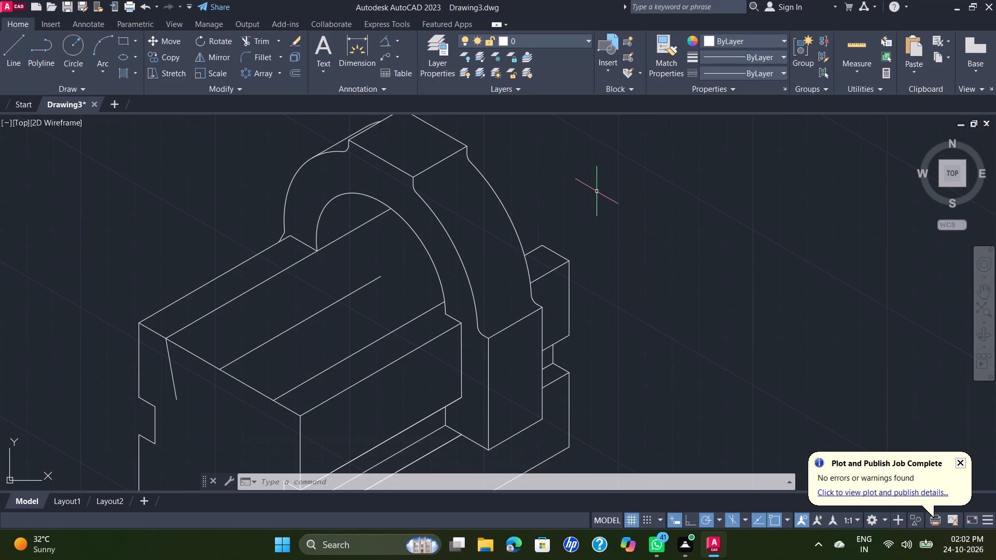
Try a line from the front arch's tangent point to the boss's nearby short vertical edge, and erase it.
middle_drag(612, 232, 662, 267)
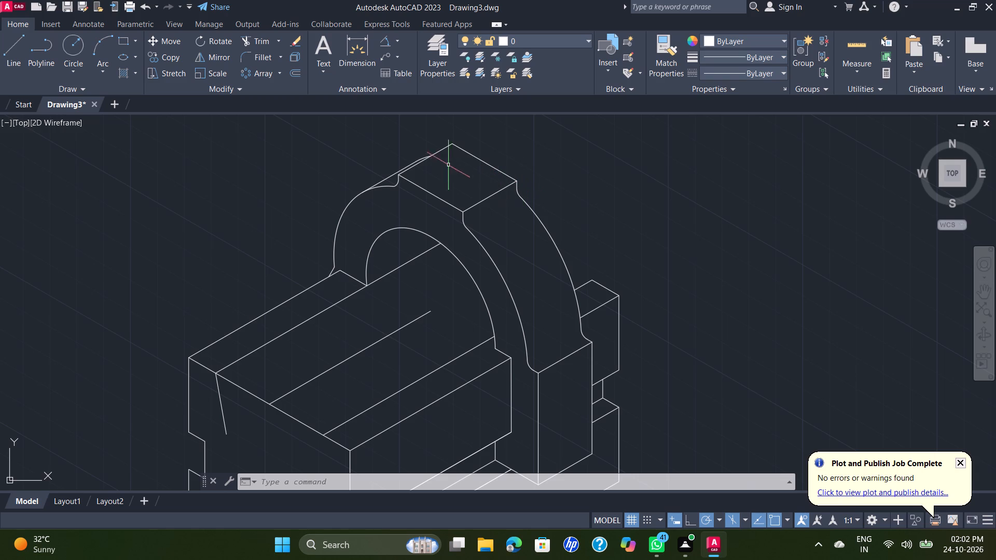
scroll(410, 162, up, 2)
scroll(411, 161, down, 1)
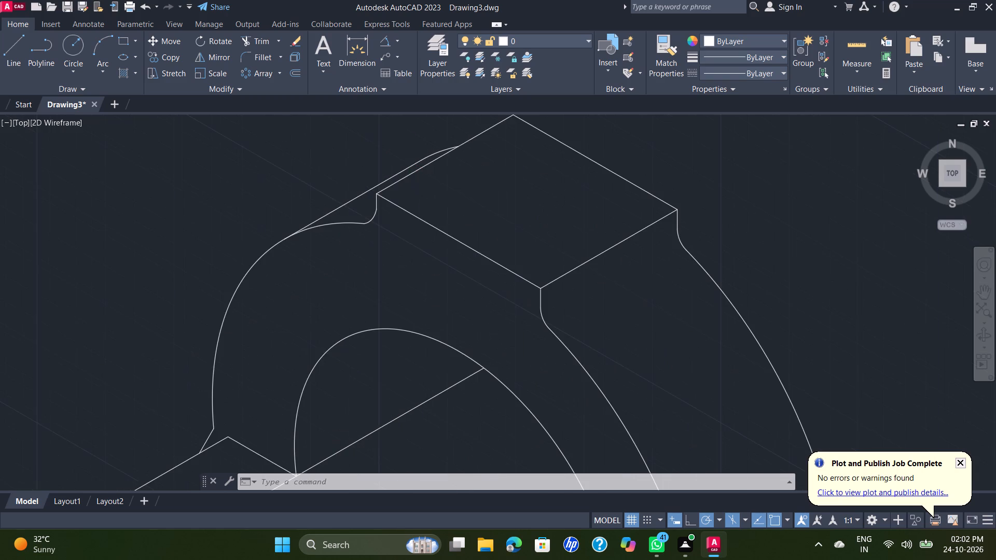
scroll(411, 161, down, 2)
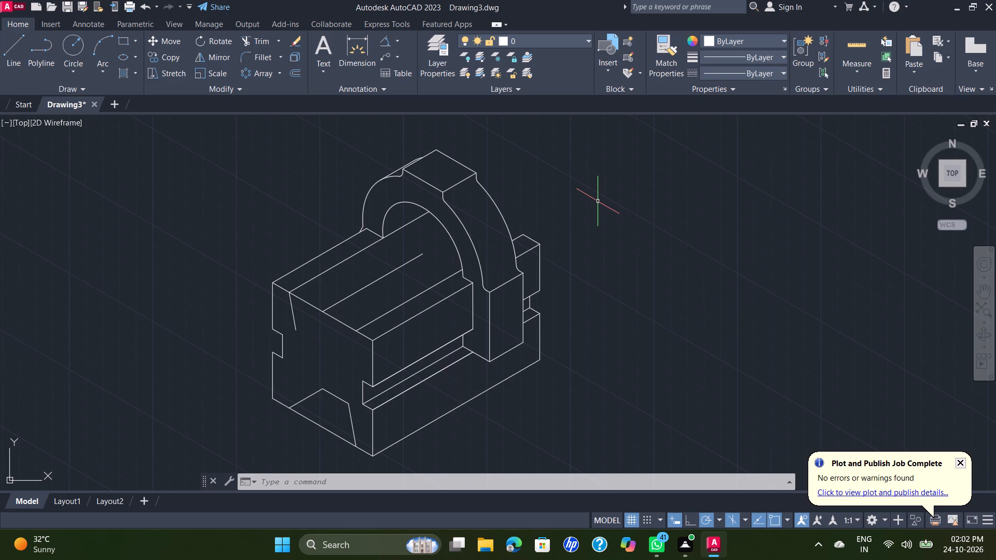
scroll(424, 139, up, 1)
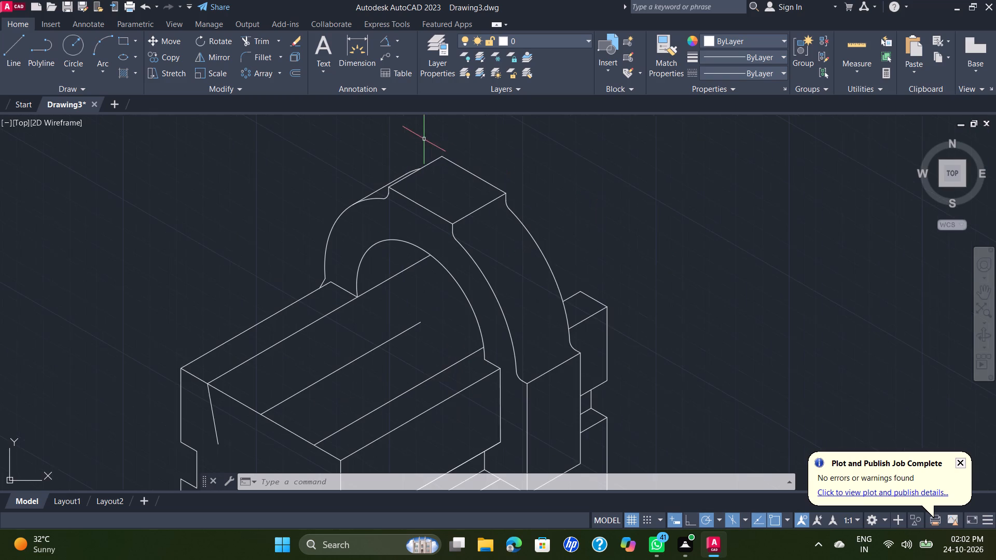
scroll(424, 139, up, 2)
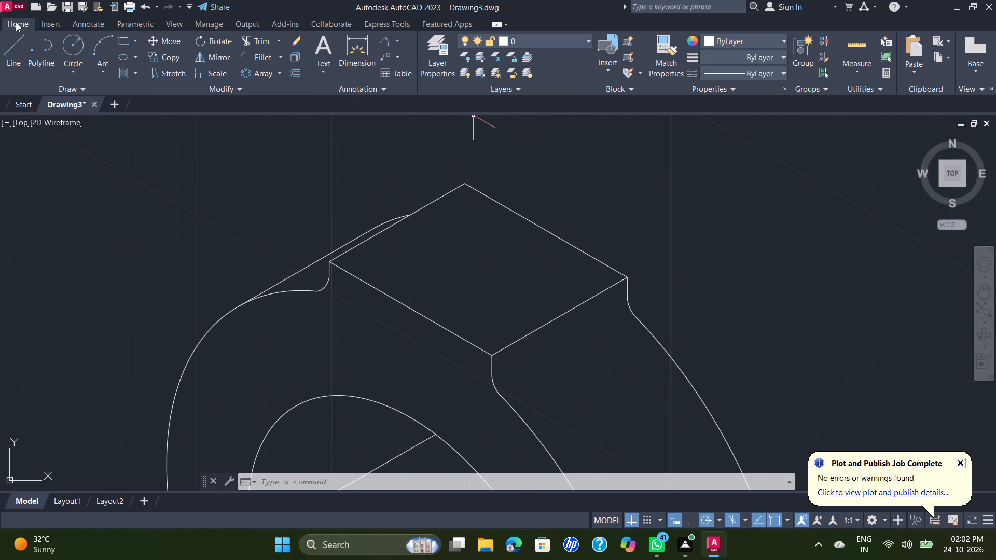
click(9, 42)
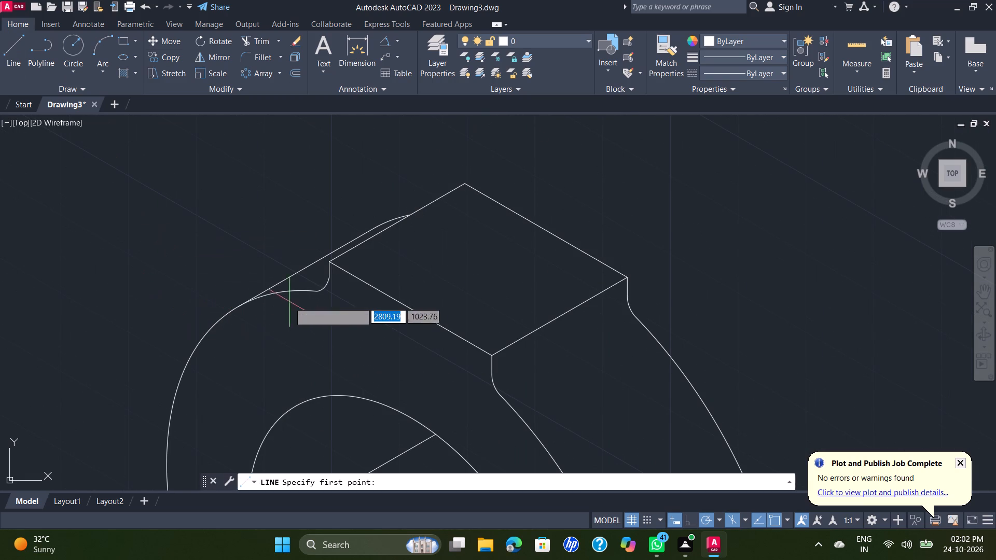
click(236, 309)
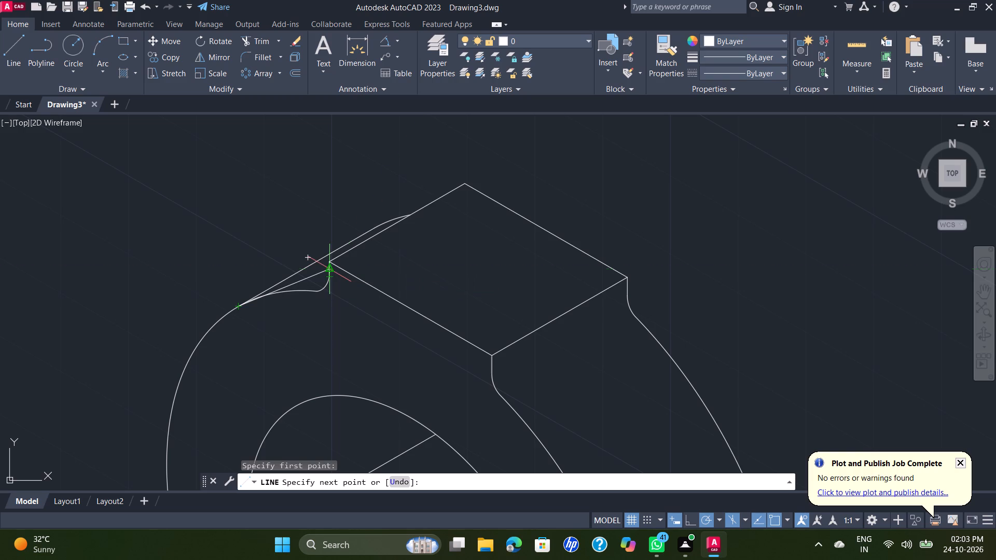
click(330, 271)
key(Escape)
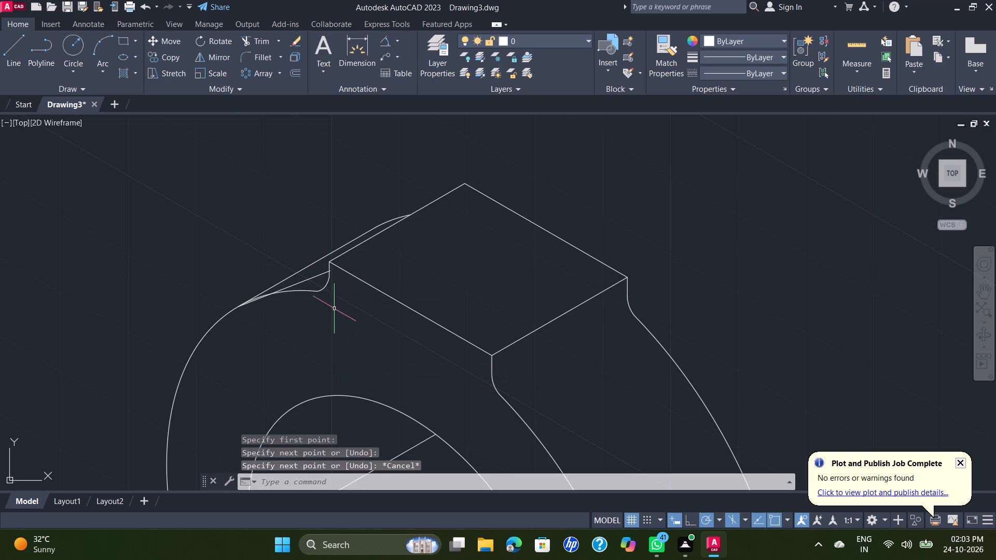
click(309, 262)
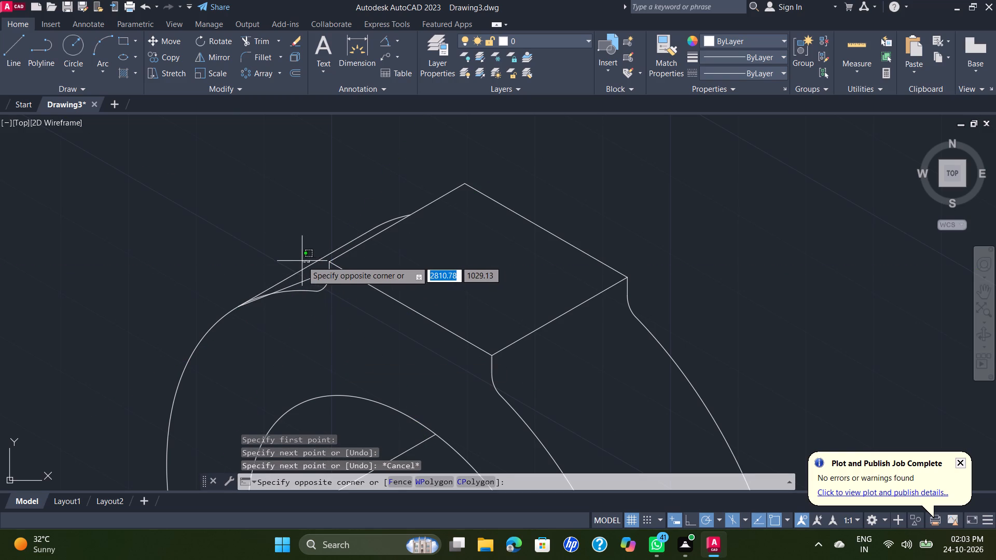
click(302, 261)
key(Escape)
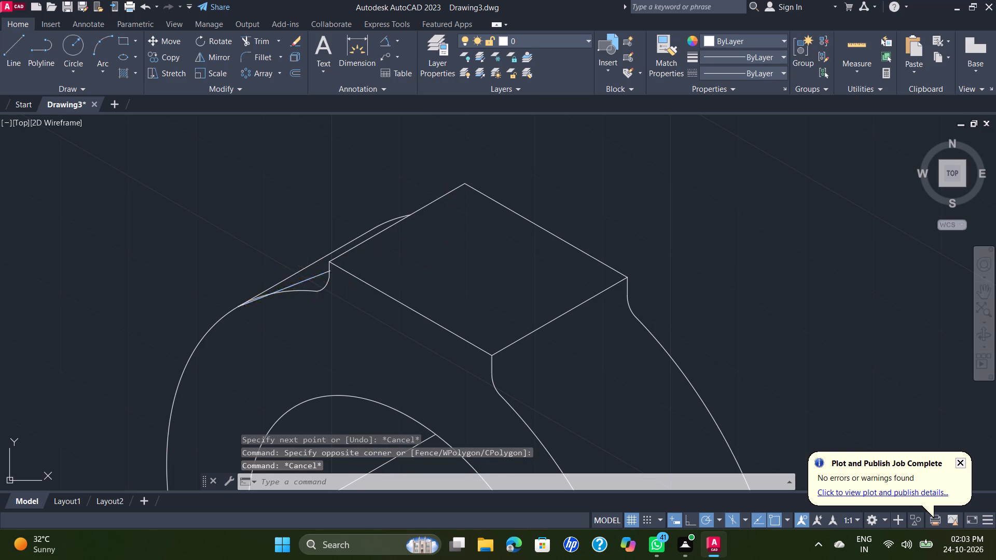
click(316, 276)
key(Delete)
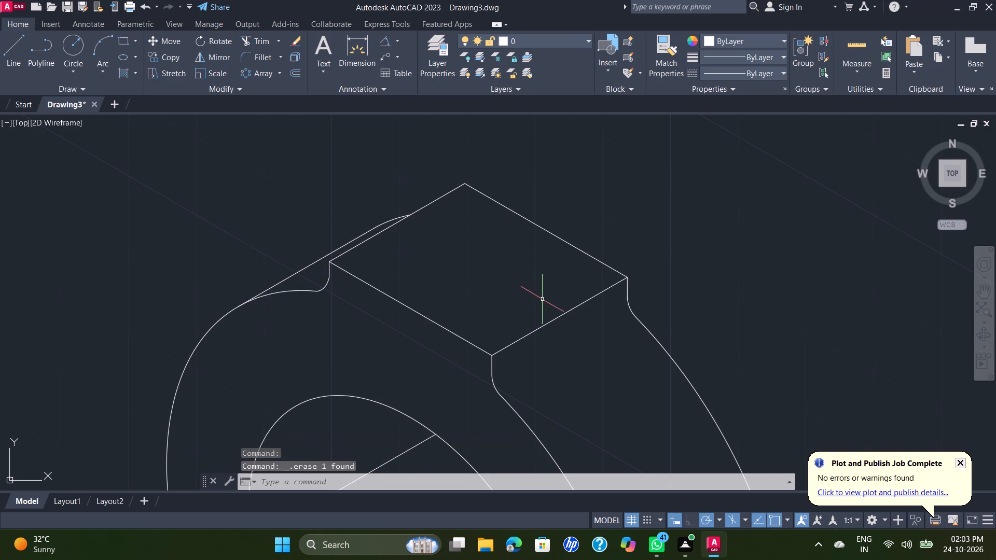
Draw a 24 mm construction line at 330° across the boss's top face, joining the midpoints of its two opposite edges.
scroll(550, 327, down, 2)
middle_drag(661, 373, 614, 264)
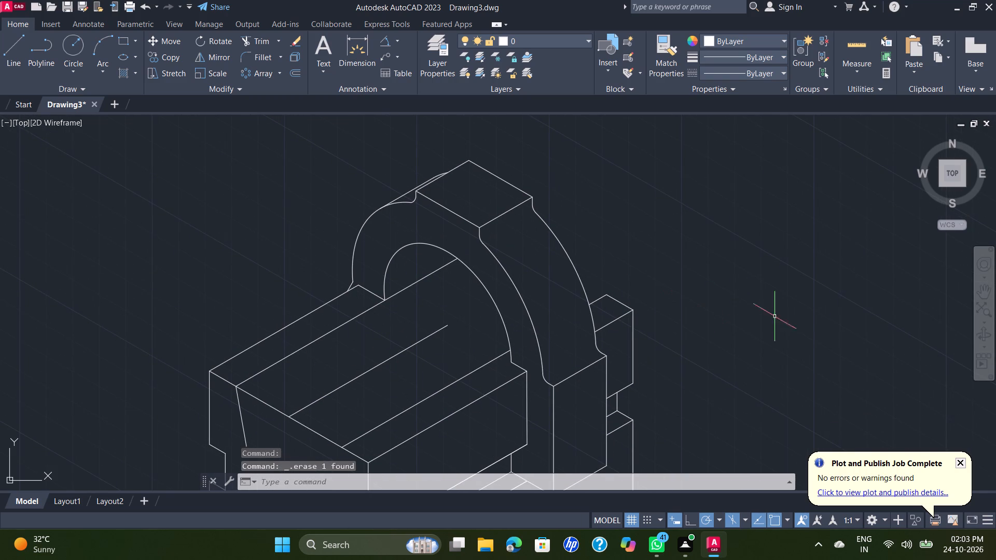
middle_drag(741, 305, 743, 277)
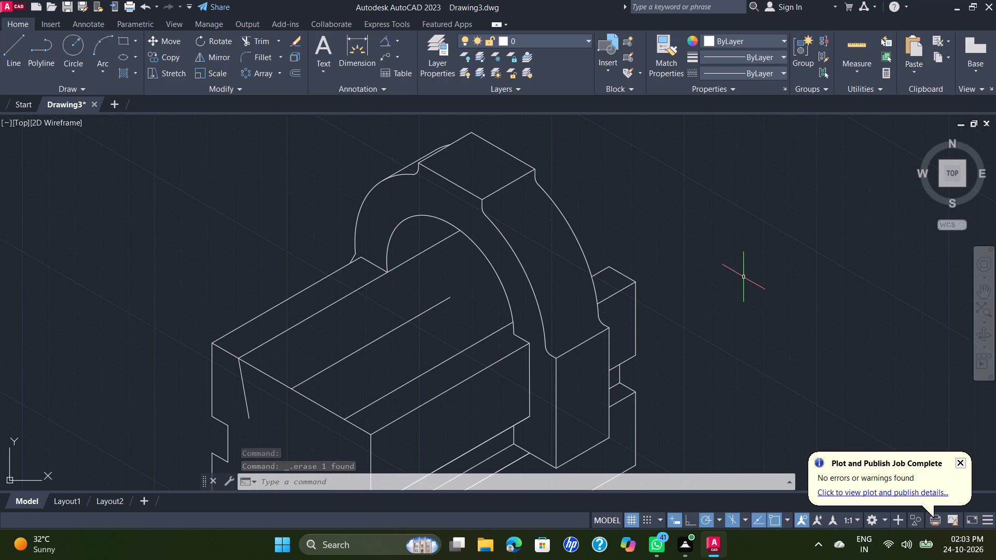
scroll(734, 325, down, 1)
middle_drag(737, 323, 717, 340)
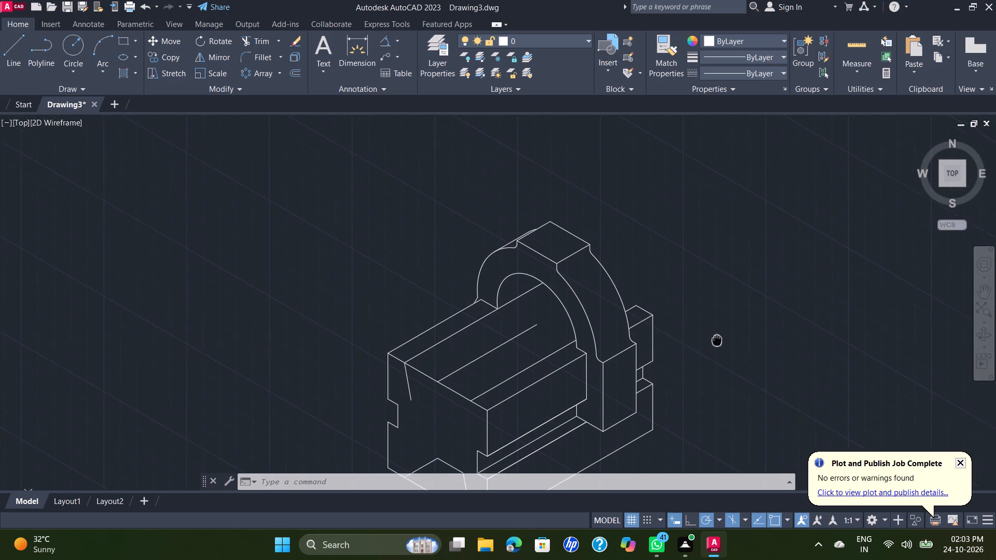
middle_drag(717, 340, 710, 374)
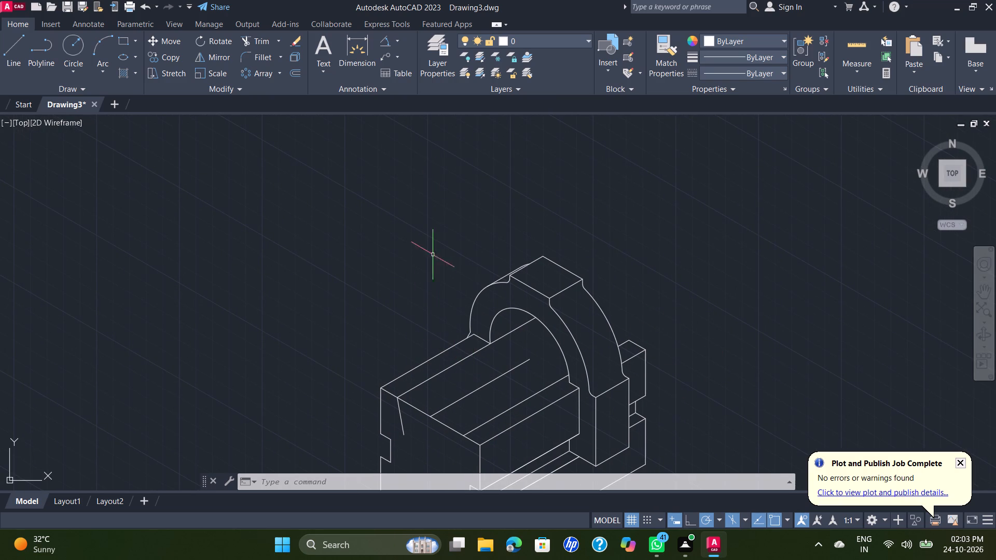
click(20, 39)
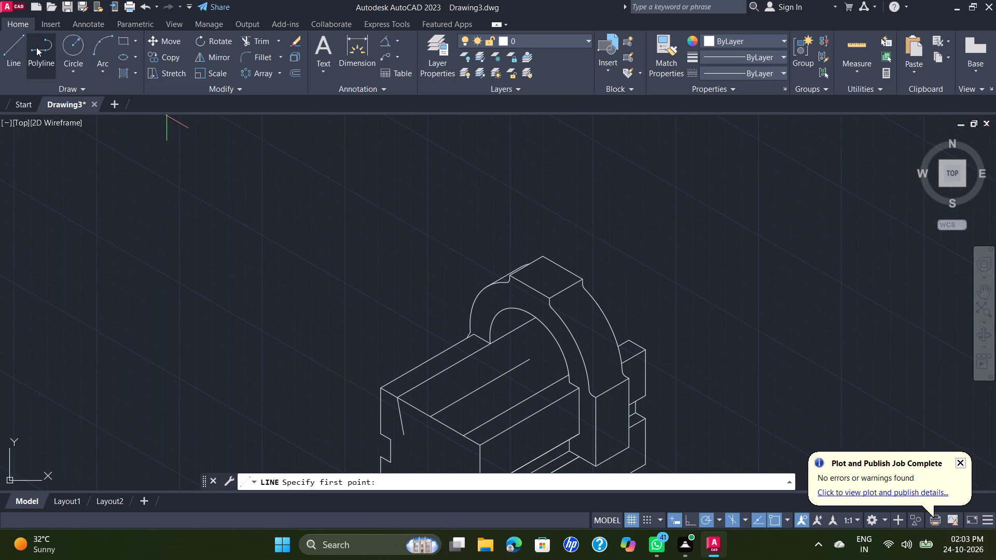
click(6, 61)
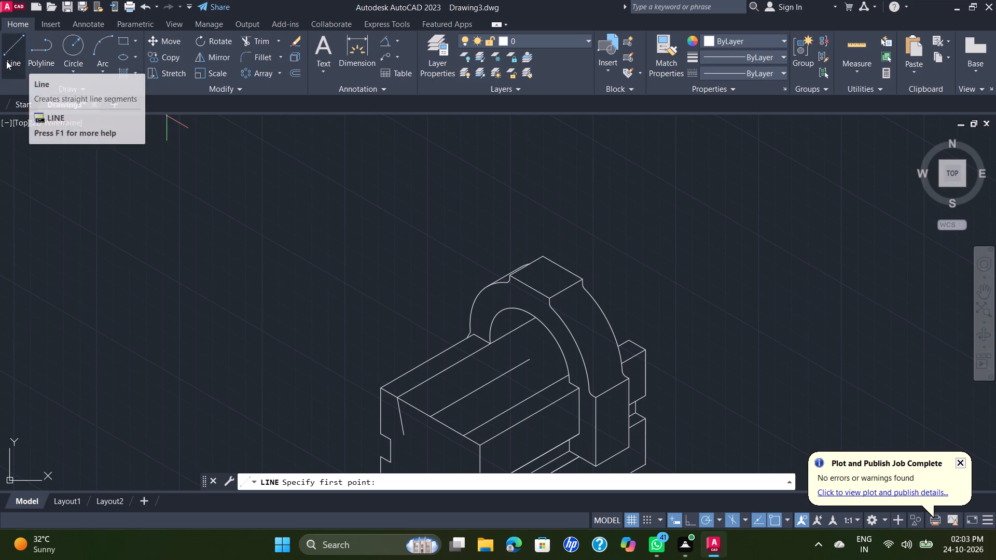
scroll(527, 269, up, 2)
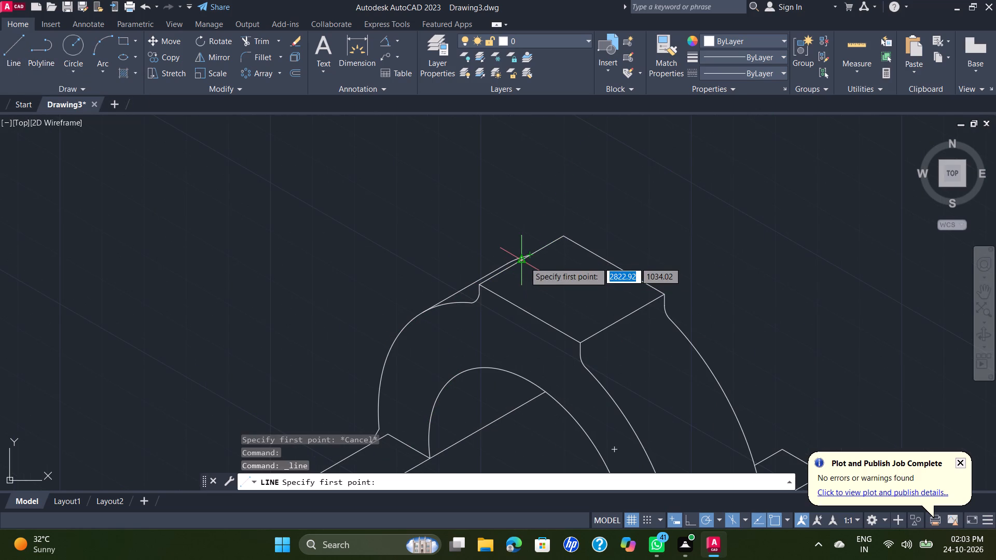
click(524, 262)
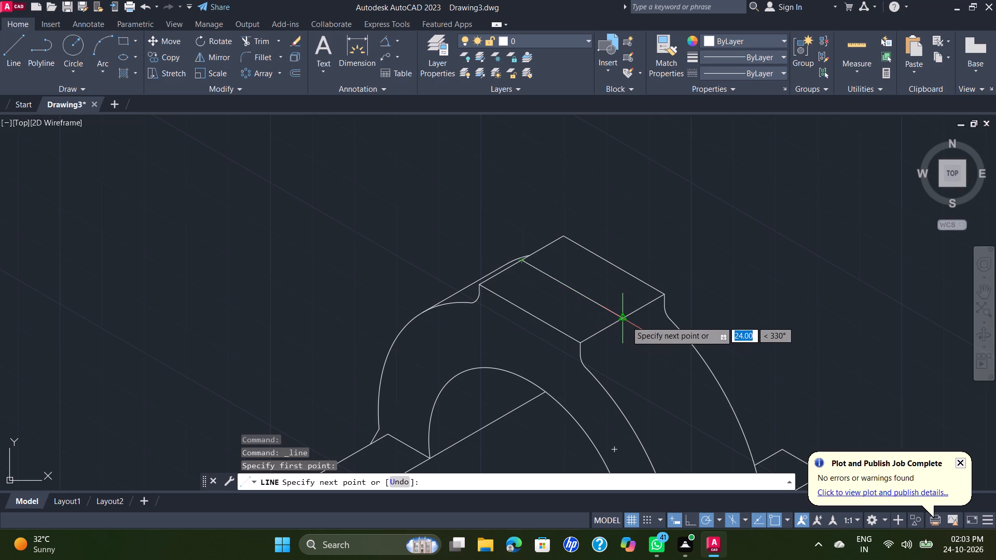
click(628, 320)
key(Escape)
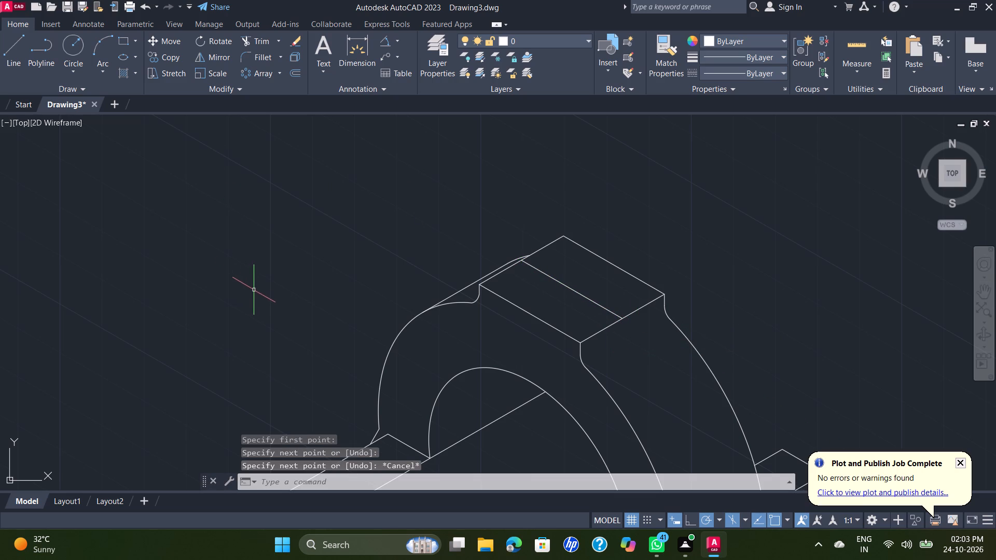
Draw a 12 mm diameter isocircle in the top isoplane, centred on the midpoint of the construction line.
click(136, 59)
click(167, 105)
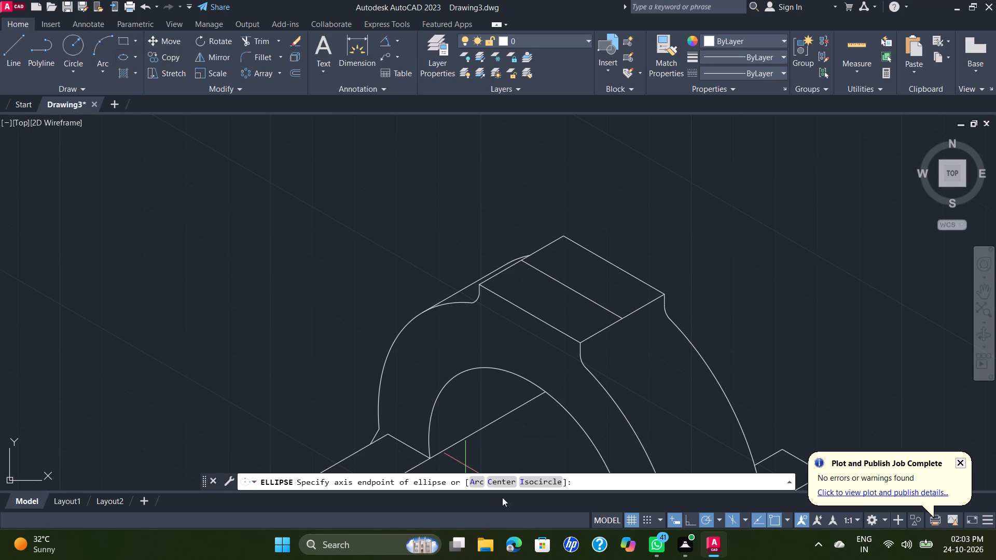
click(532, 484)
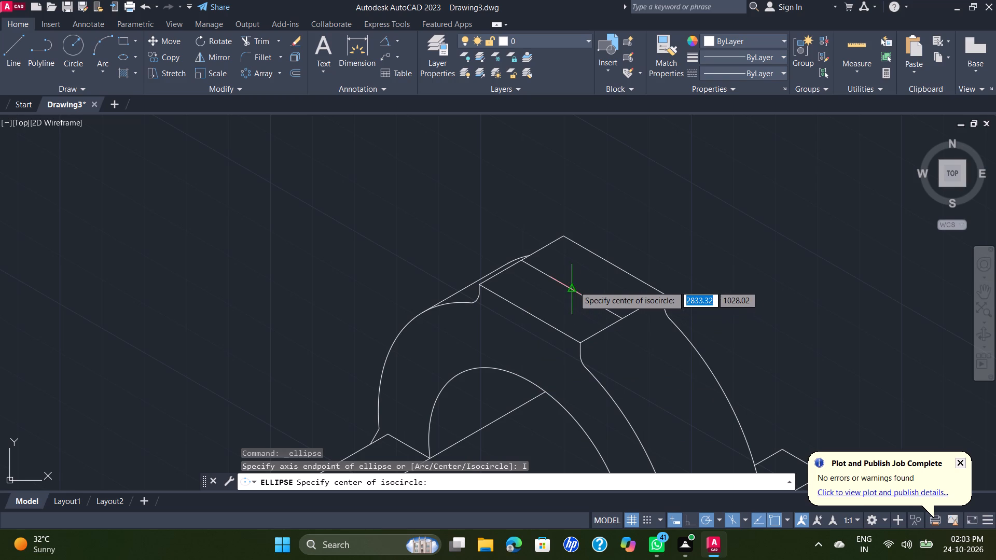
click(571, 286)
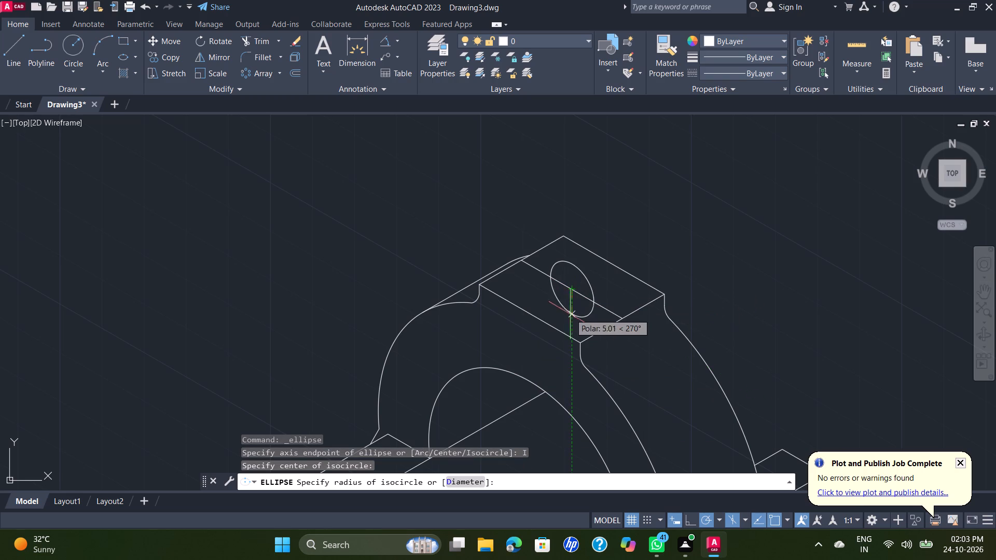
key(F5)
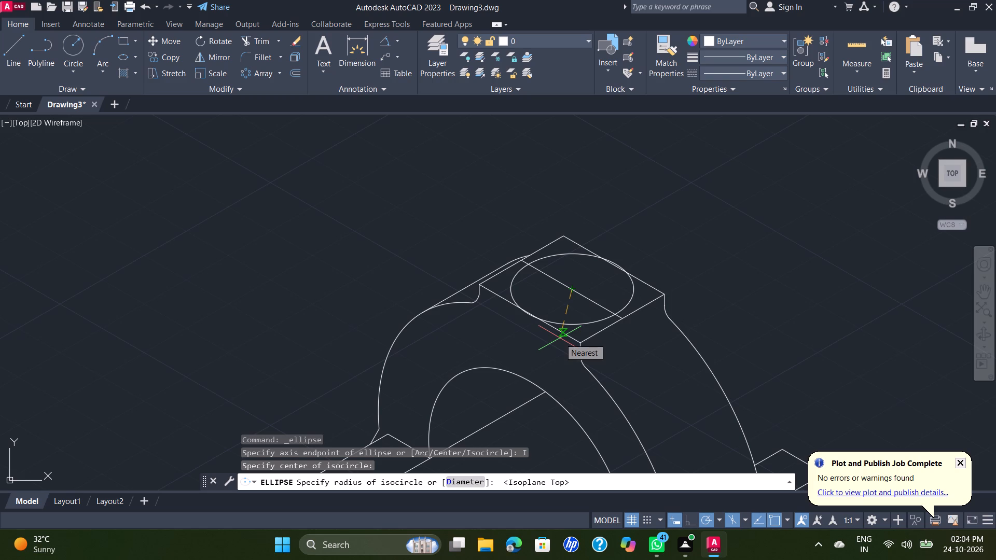
key(d)
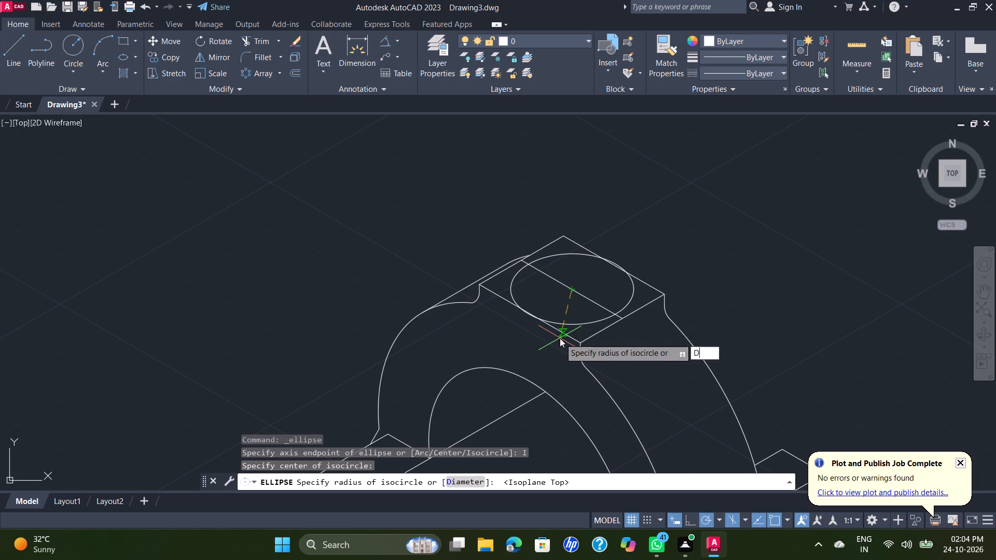
key(Return)
text(12)
key(Return)
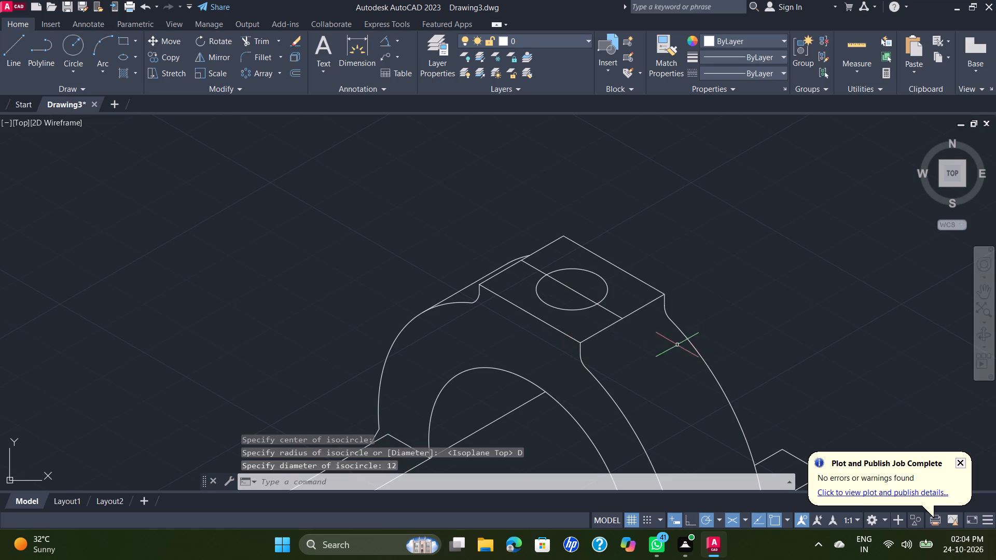
Erase the construction line across the boss's top face.
click(610, 310)
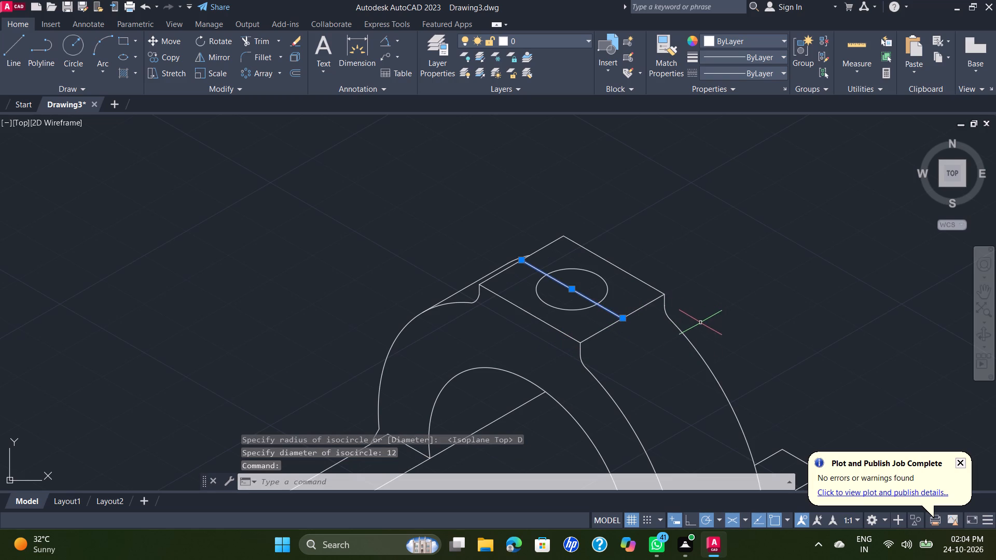
key(Delete)
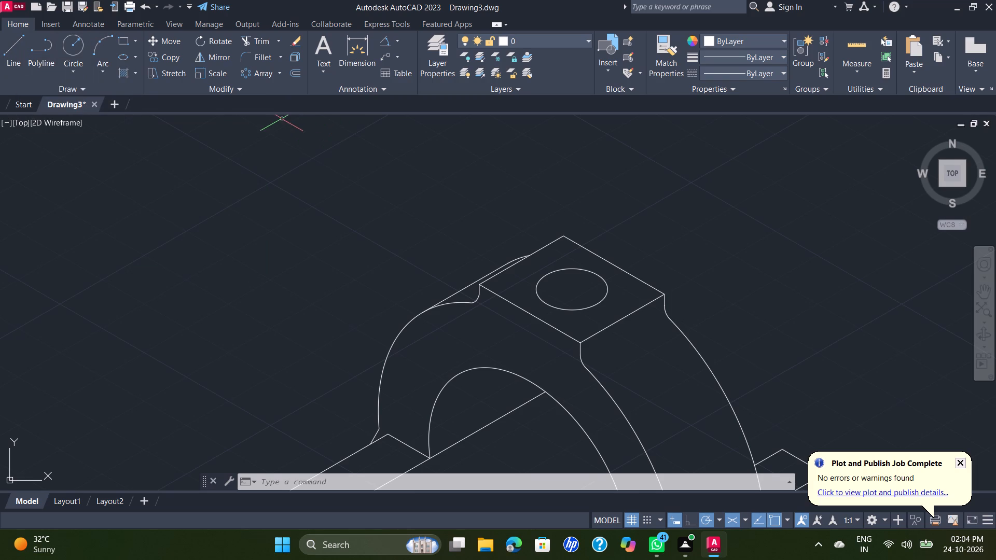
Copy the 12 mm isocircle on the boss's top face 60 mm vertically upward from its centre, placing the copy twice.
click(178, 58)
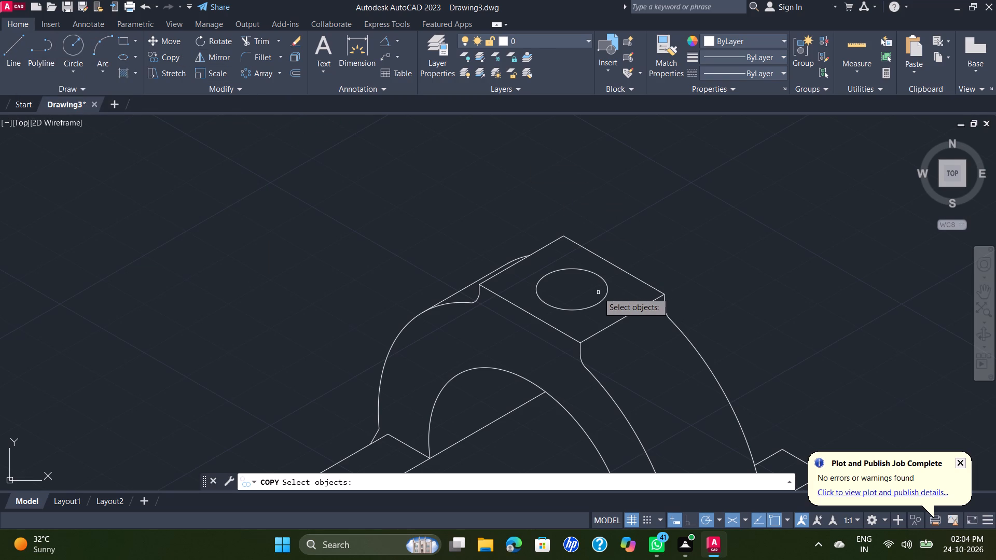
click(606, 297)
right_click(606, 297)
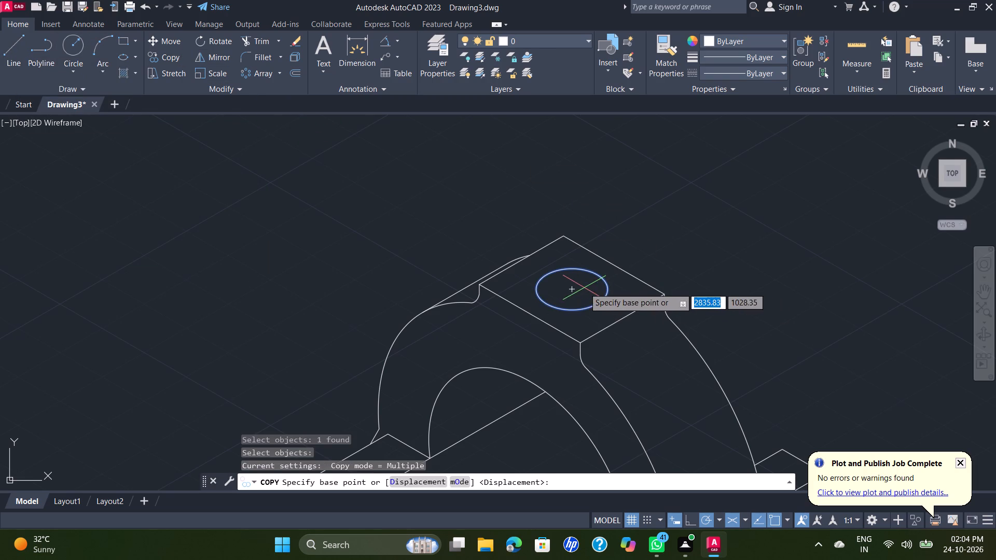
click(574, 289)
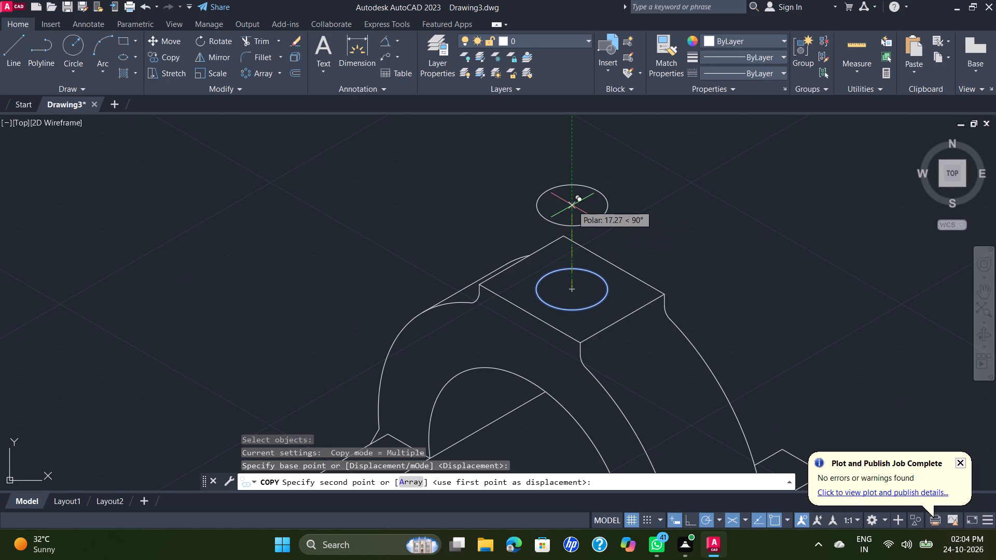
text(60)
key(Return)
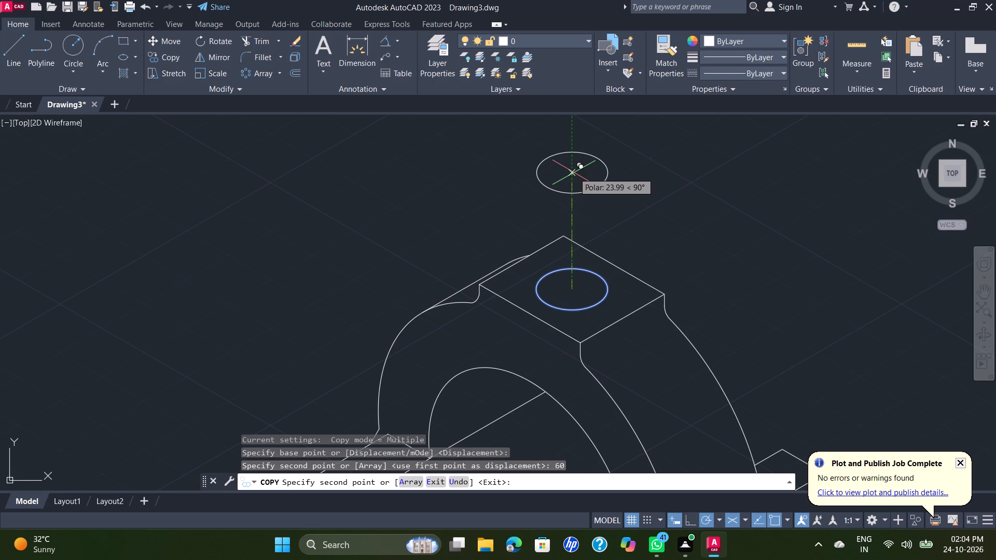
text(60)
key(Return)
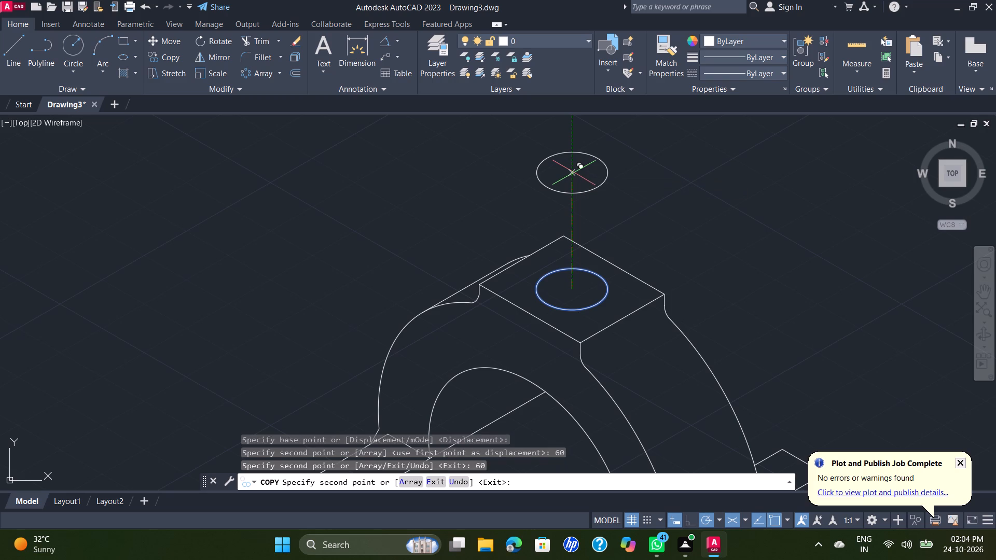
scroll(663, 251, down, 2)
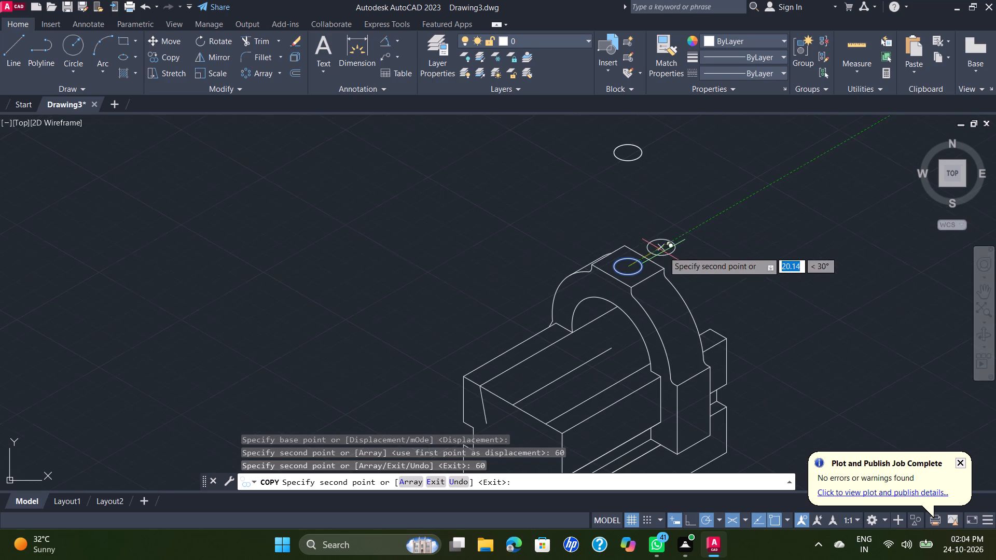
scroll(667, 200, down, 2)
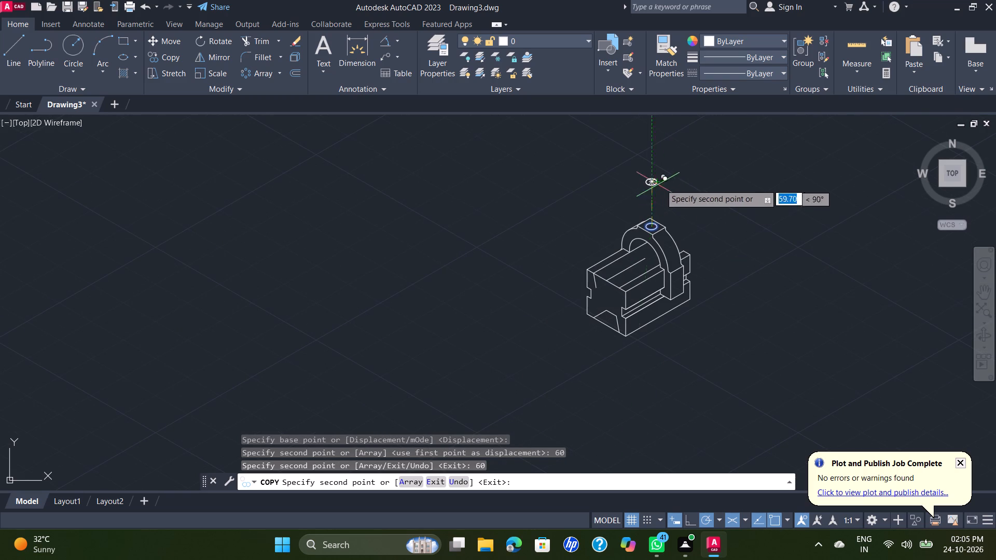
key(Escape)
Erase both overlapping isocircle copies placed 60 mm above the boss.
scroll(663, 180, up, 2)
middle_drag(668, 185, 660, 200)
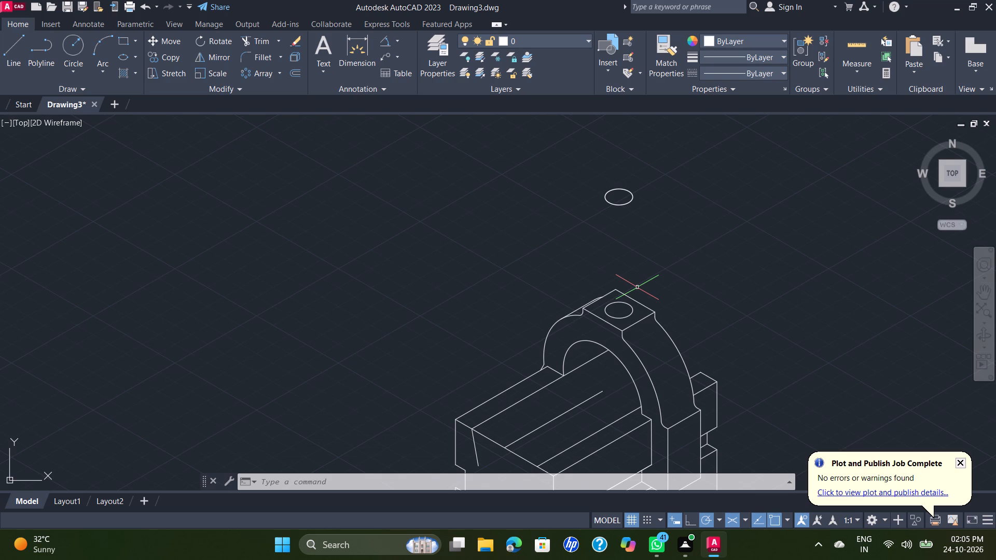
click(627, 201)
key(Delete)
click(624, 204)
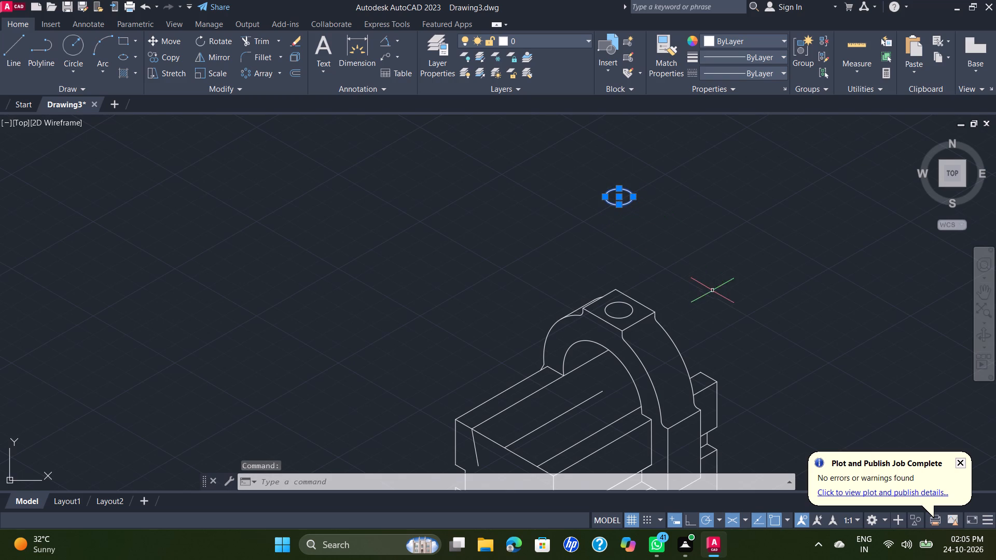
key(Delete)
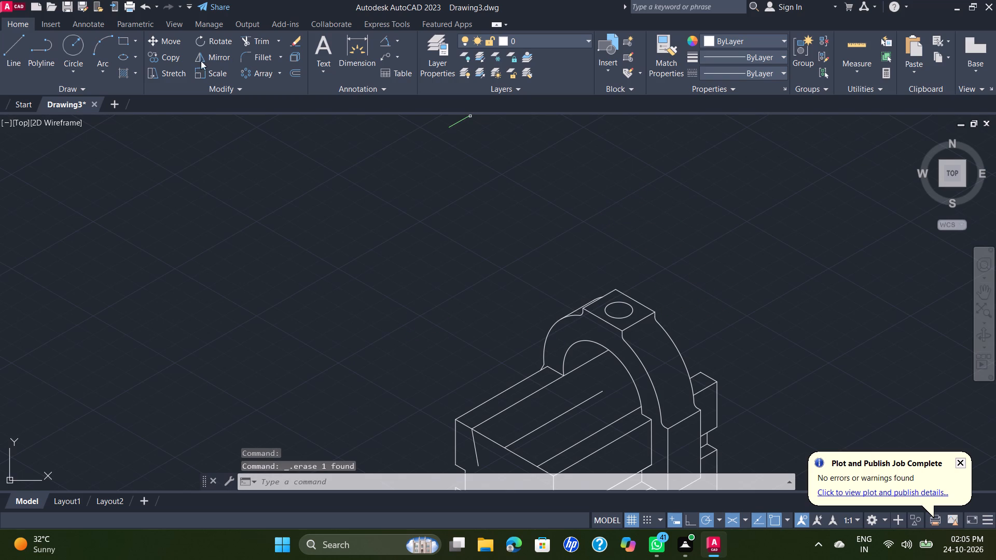
Copy the 12 mm isocircle on the boss's top face 40 mm vertically upward from its centre.
click(173, 62)
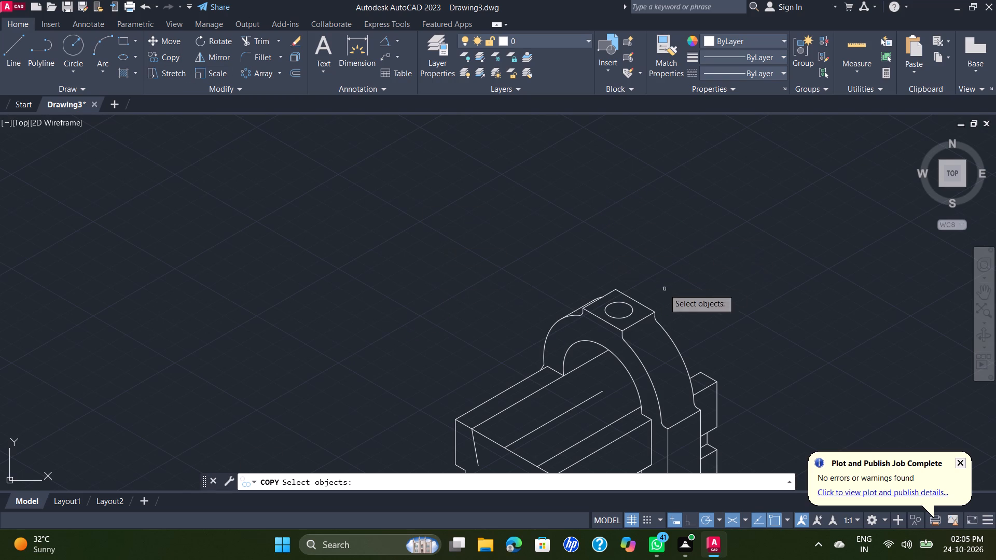
click(630, 312)
right_click(660, 274)
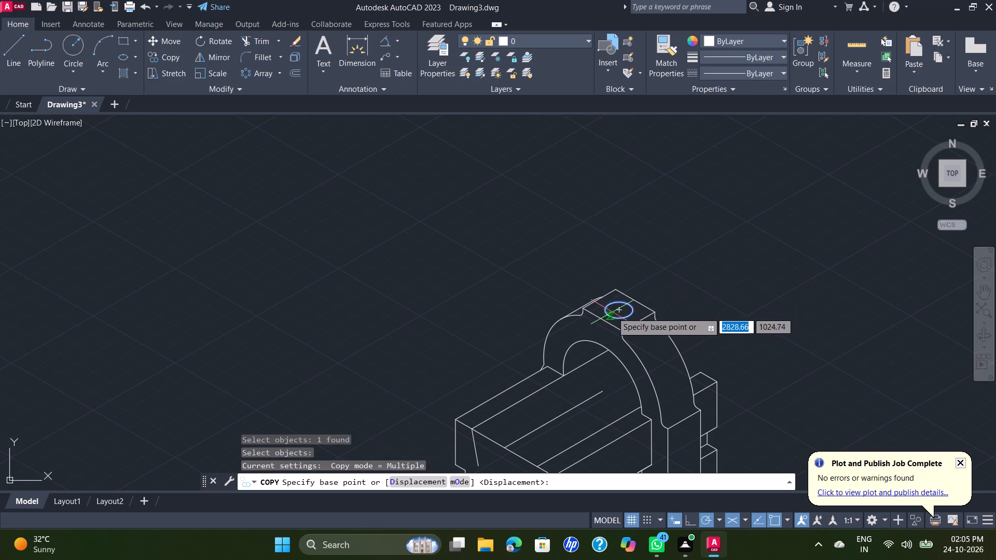
click(618, 312)
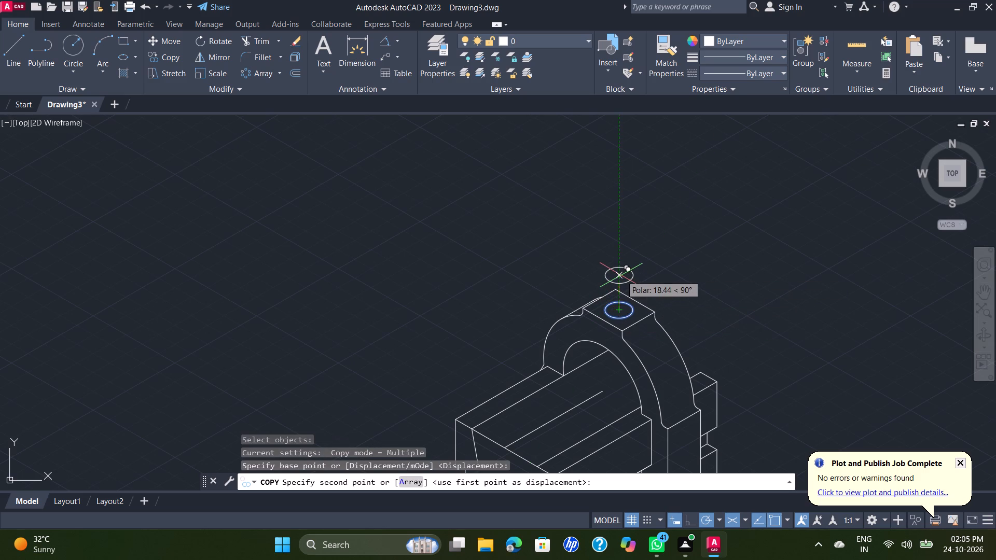
text(40)
key(Return)
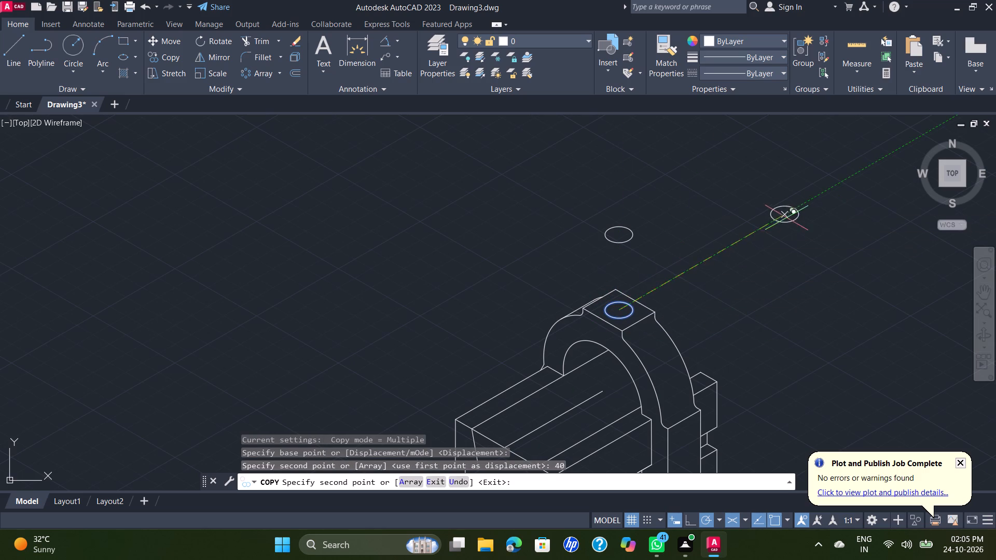
key(Escape)
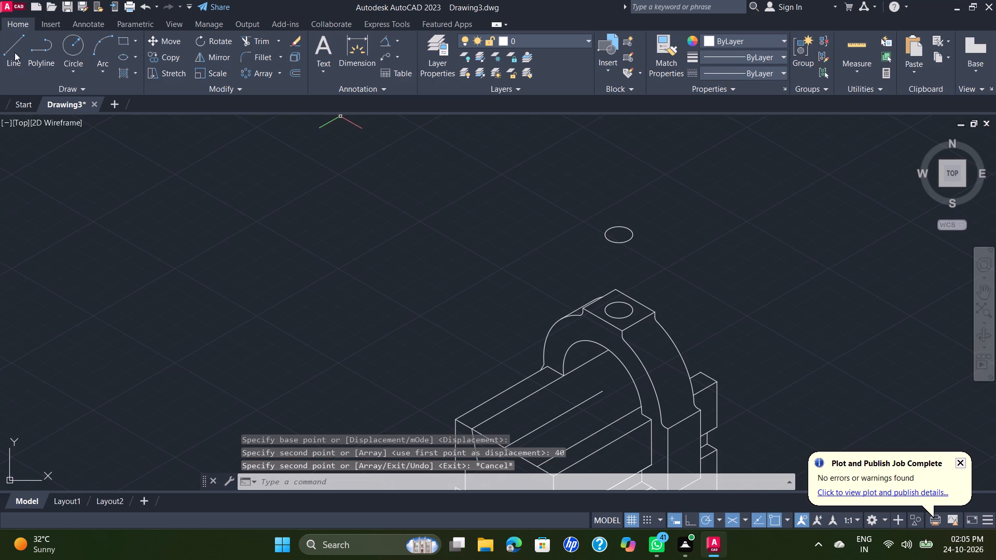
Draw two 40 mm vertical lines joining the matching side quadrants of the upper and lower 12 mm isocircles.
click(22, 40)
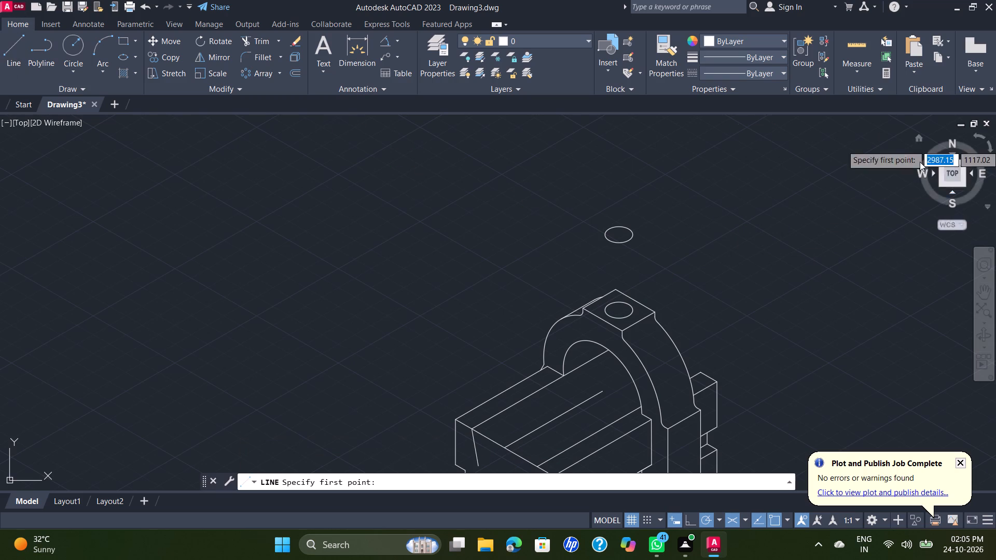
click(605, 233)
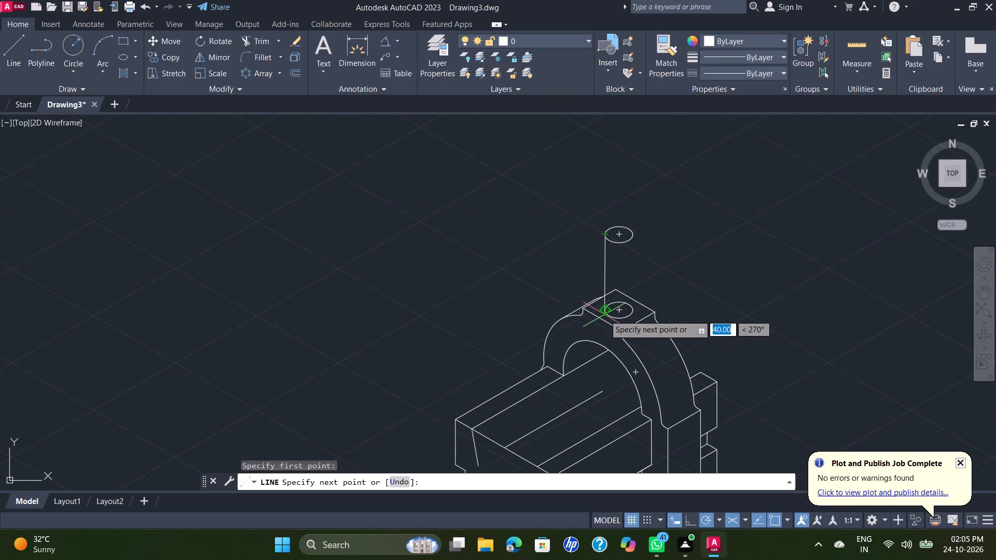
click(606, 309)
key(Escape)
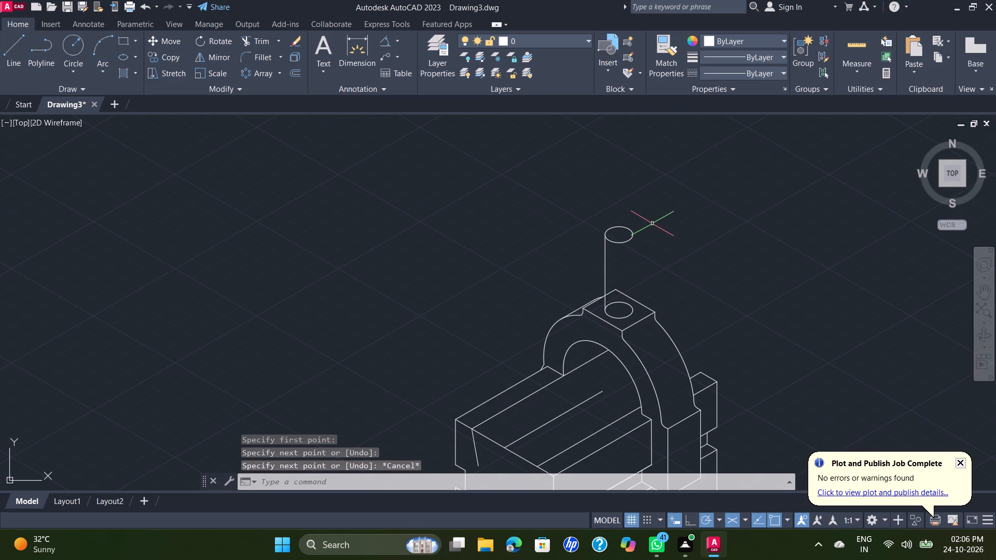
key(space)
click(635, 234)
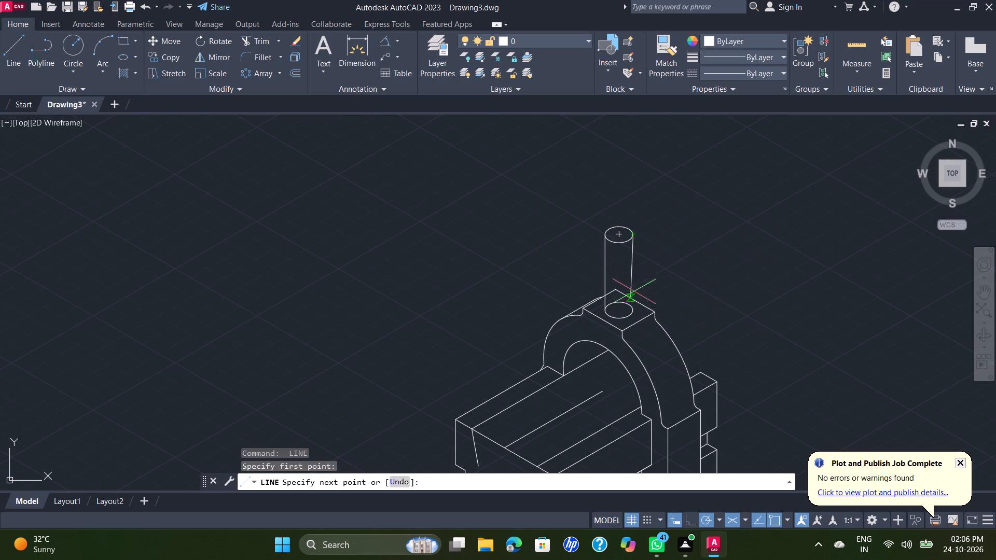
click(631, 312)
key(Escape)
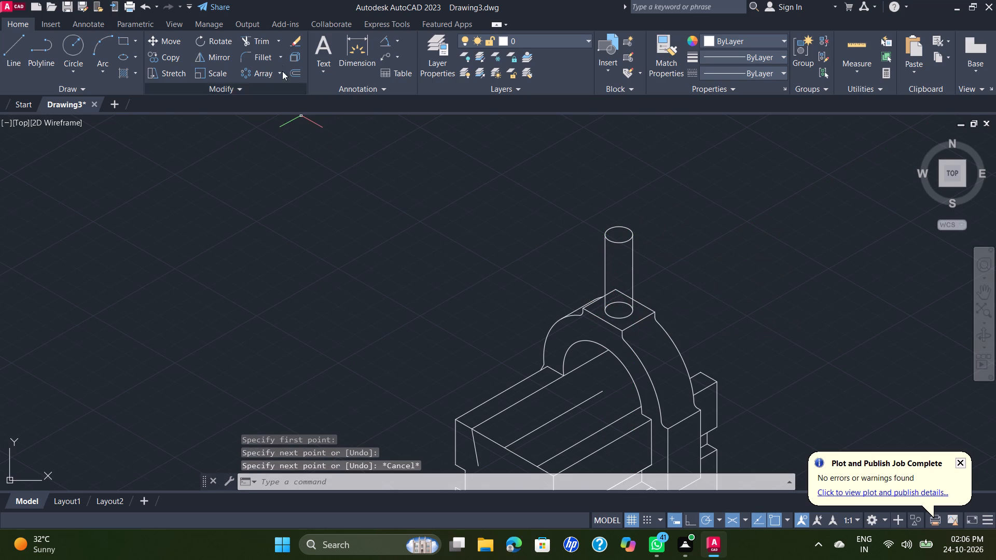
Trim the hidden rear half of the lower isocircle between the cylinder's two vertical side lines.
click(266, 45)
scroll(602, 329, up, 3)
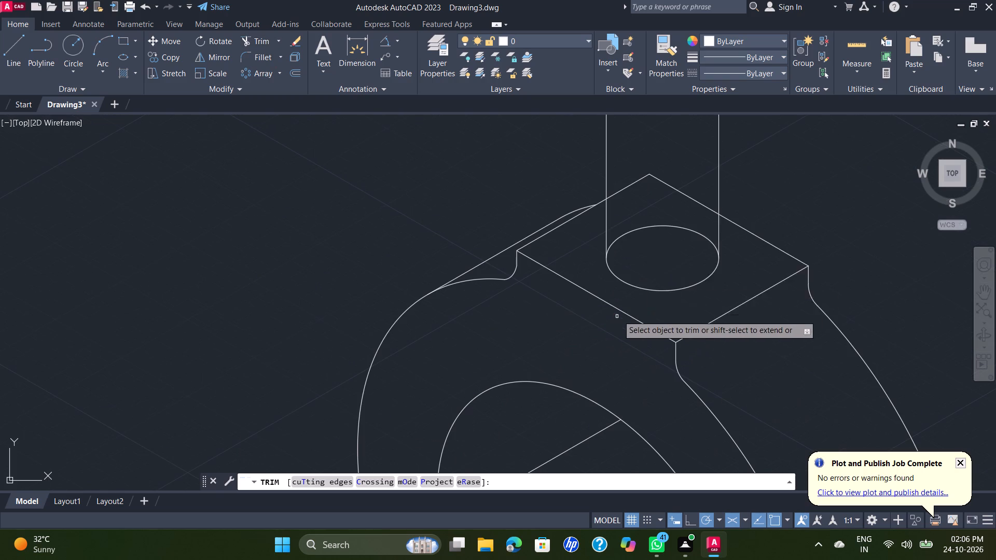
click(651, 227)
scroll(655, 229, down, 2)
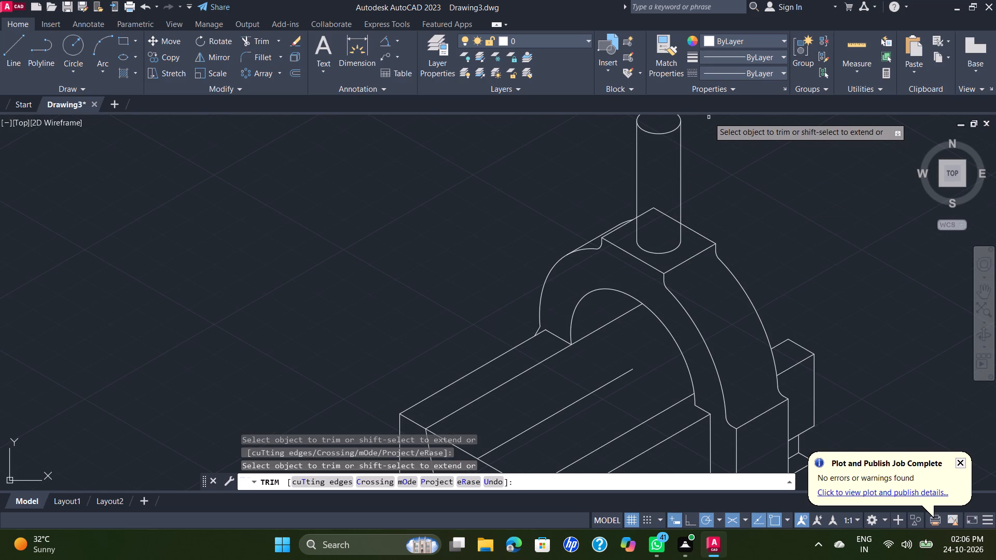
middle_drag(668, 152, 643, 196)
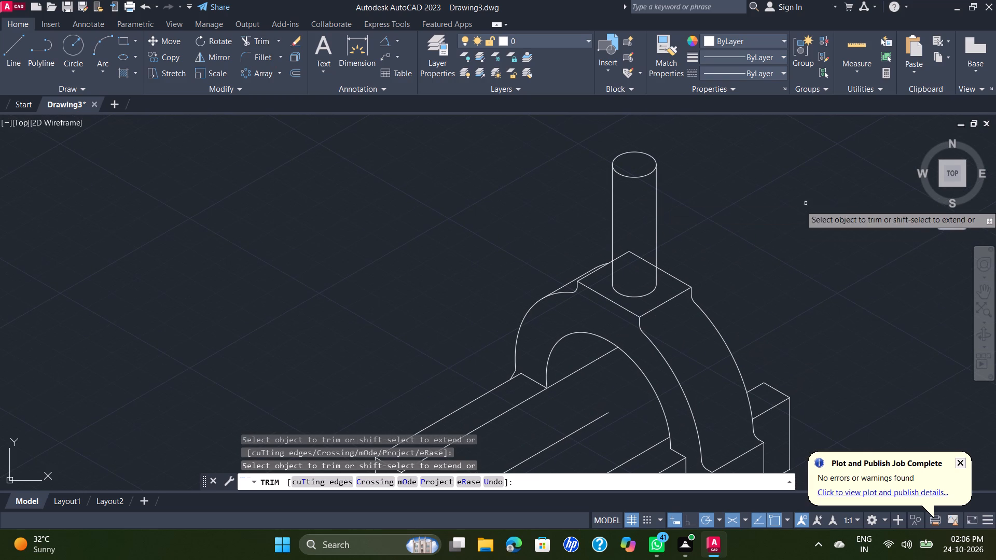
key(Escape)
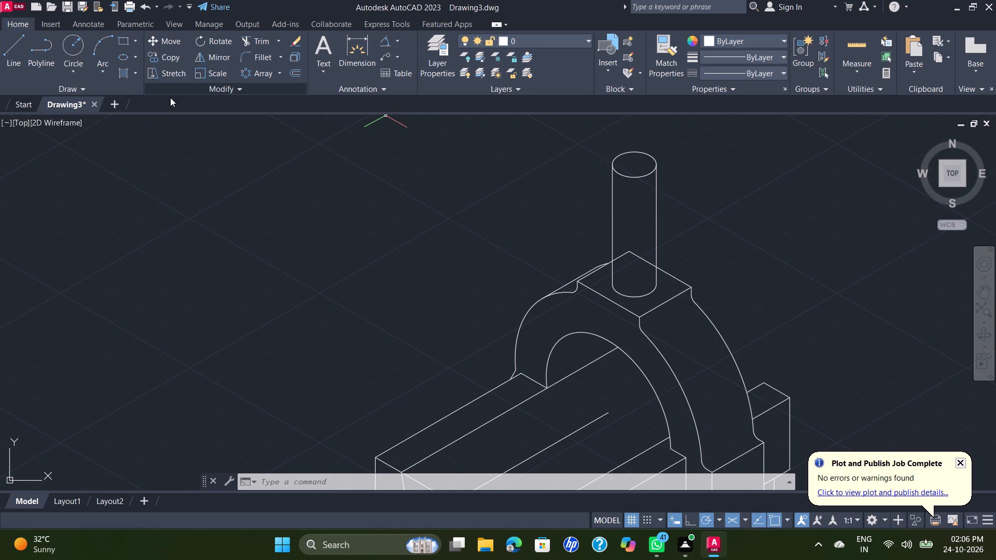
Draw a 24 mm diameter isocircle in the top isoplane, centred on the cylinder's upper 12 mm isocircle.
click(137, 60)
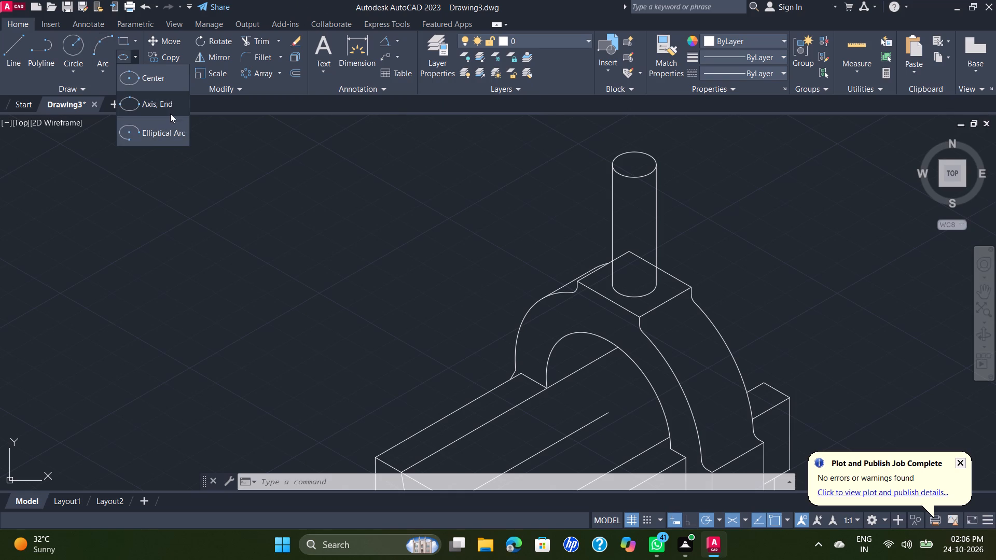
click(170, 113)
click(555, 487)
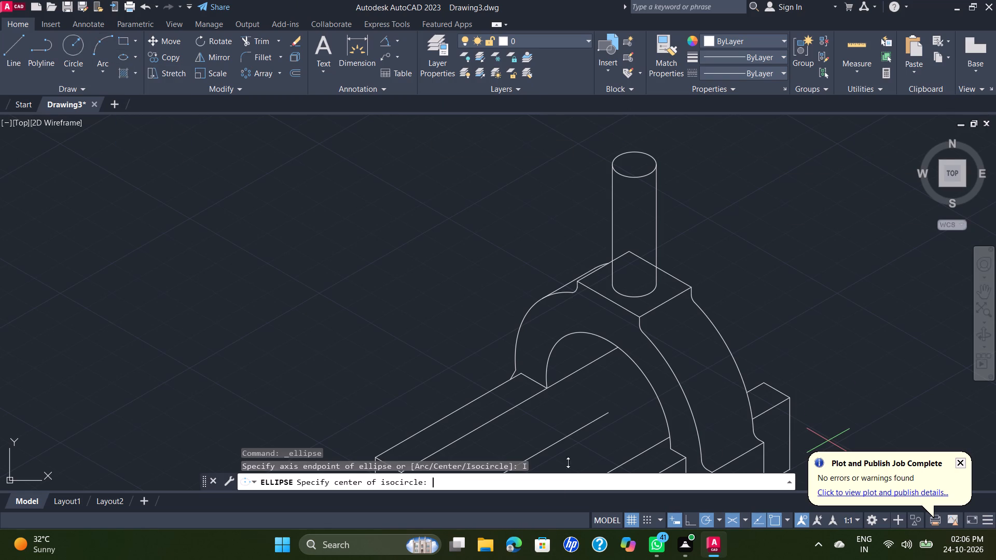
click(637, 166)
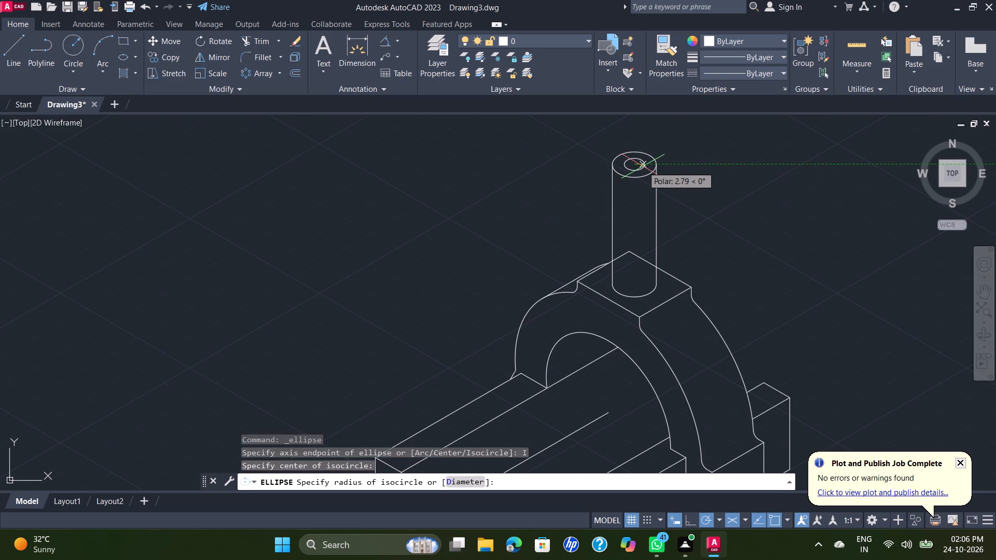
key(d)
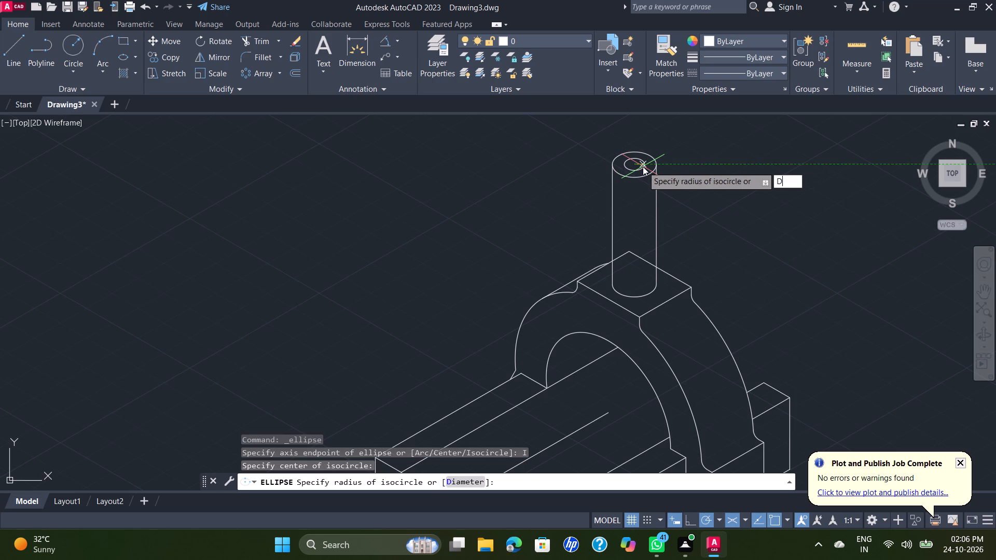
key(Return)
text(24)
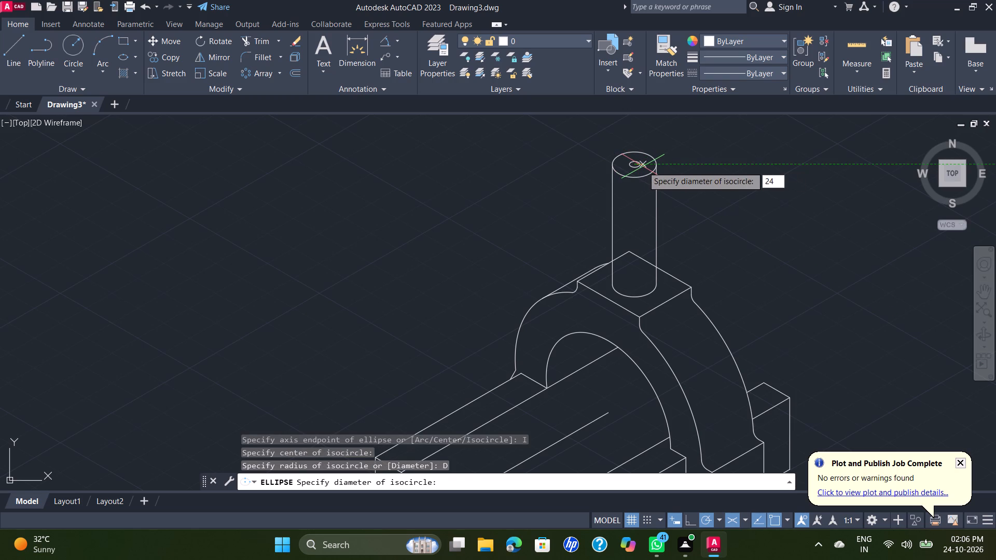
key(Return)
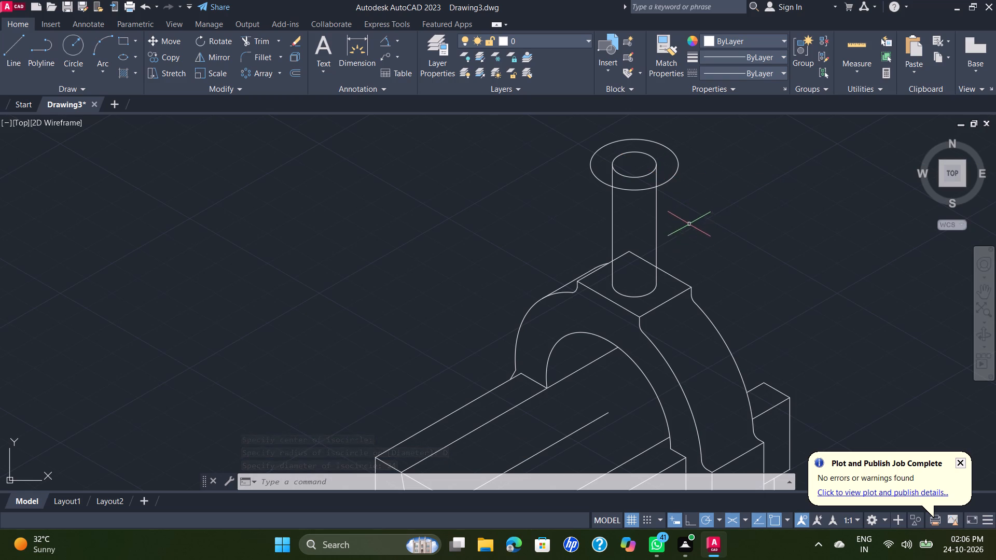
Copy the 24 mm isocircle 20 mm vertically upward from its centre to form the head's top.
middle_drag(697, 208, 662, 261)
scroll(697, 208, down, 1)
scroll(662, 255, up, 1)
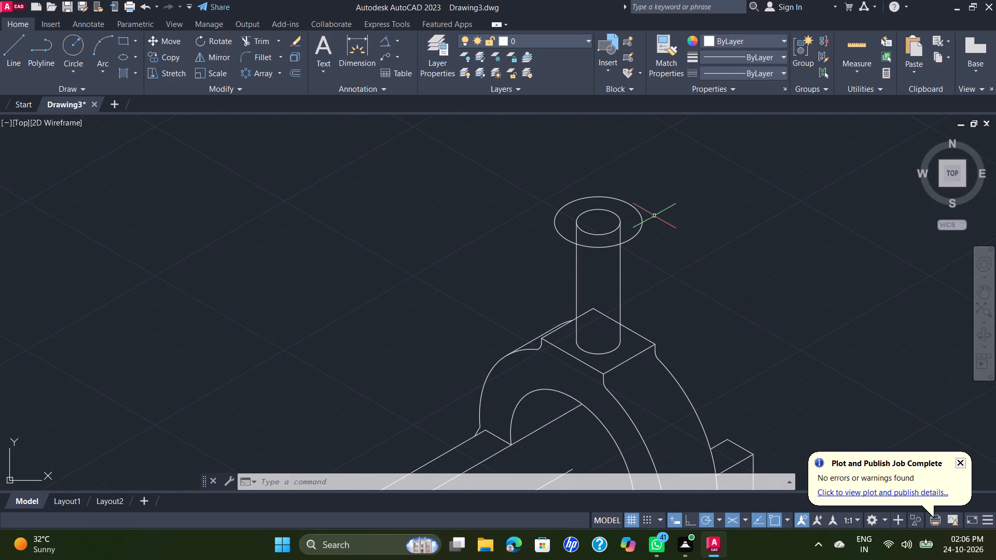
click(640, 214)
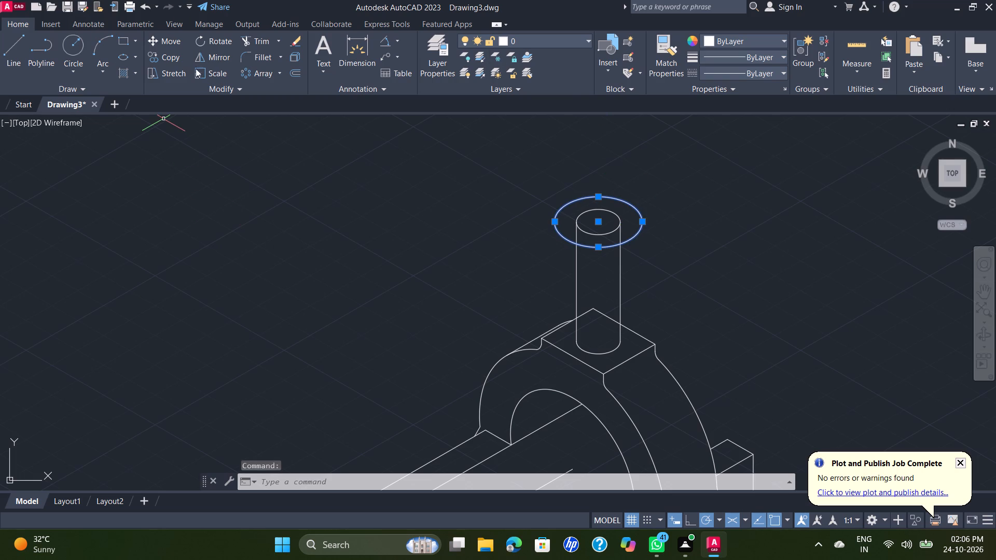
click(166, 62)
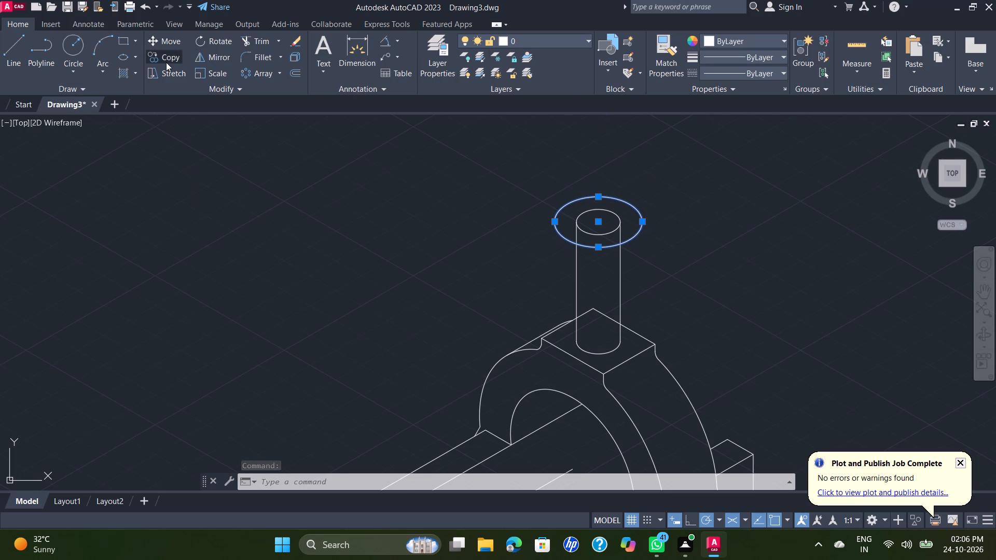
click(600, 226)
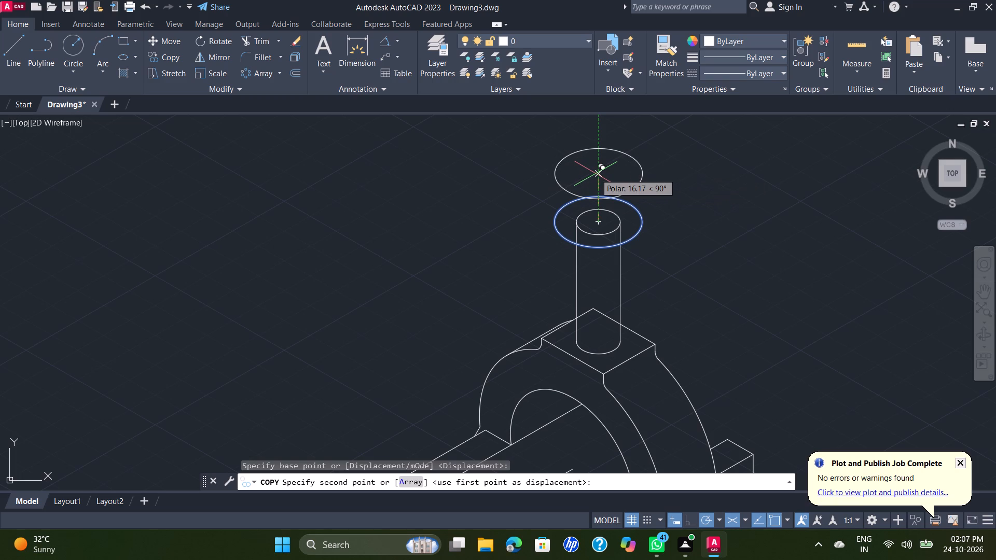
text(20)
key(Return)
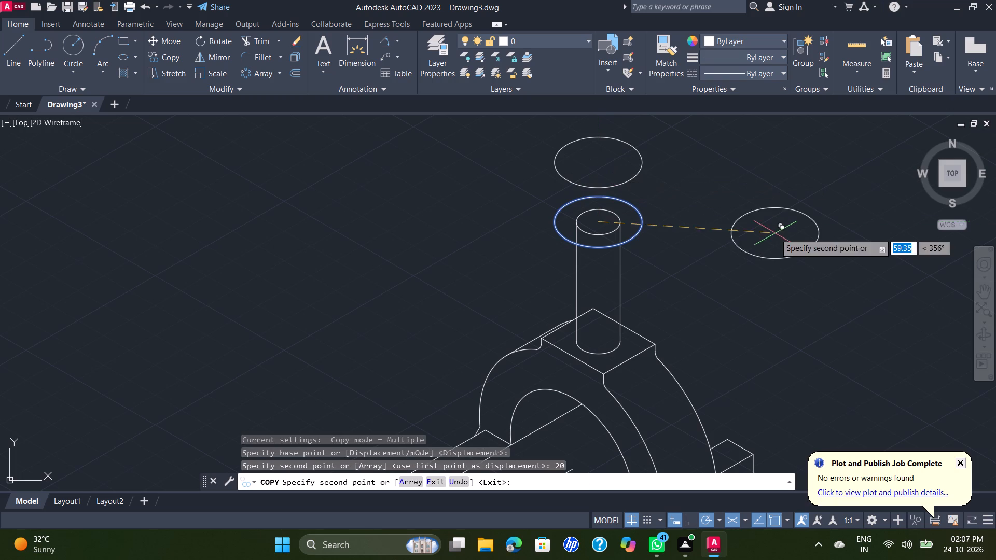
key(Escape)
Draw two 20 mm vertical lines joining the matching side quadrants of the upper and lower 24 mm isocircles.
click(13, 39)
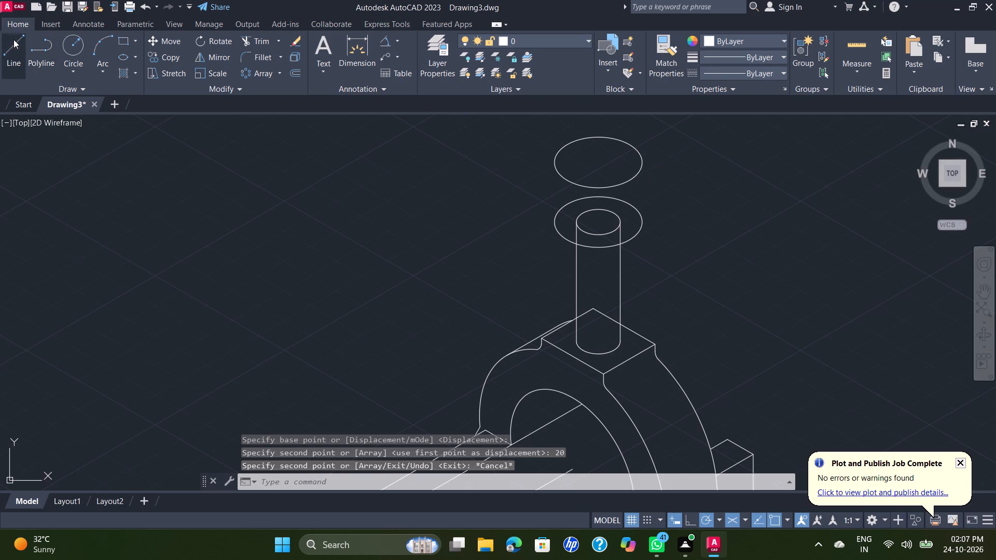
click(556, 163)
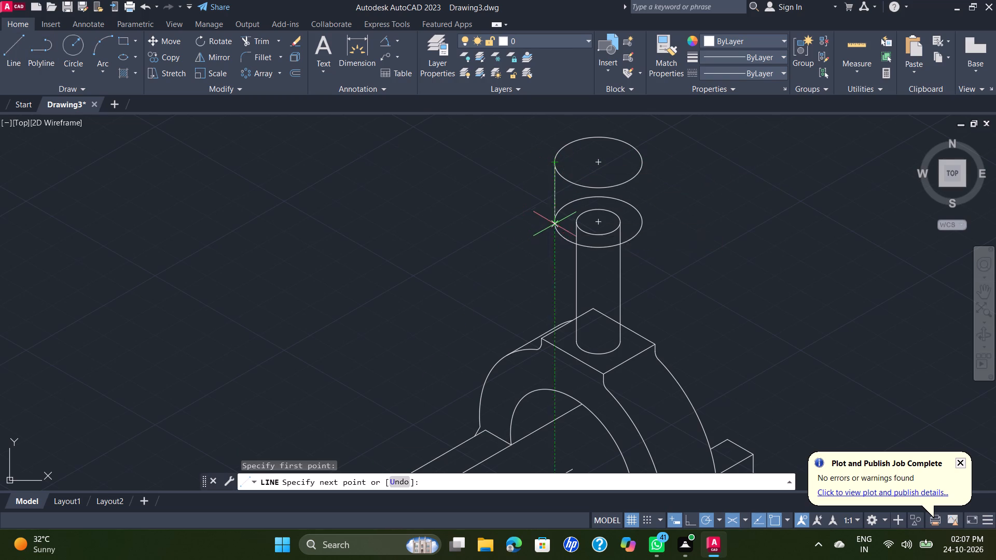
click(554, 221)
key(Escape)
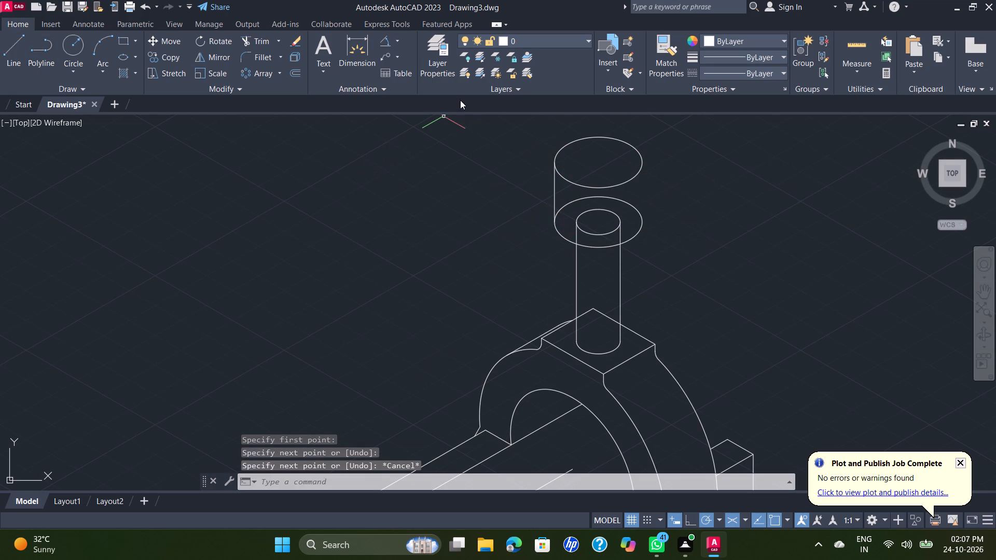
key(space)
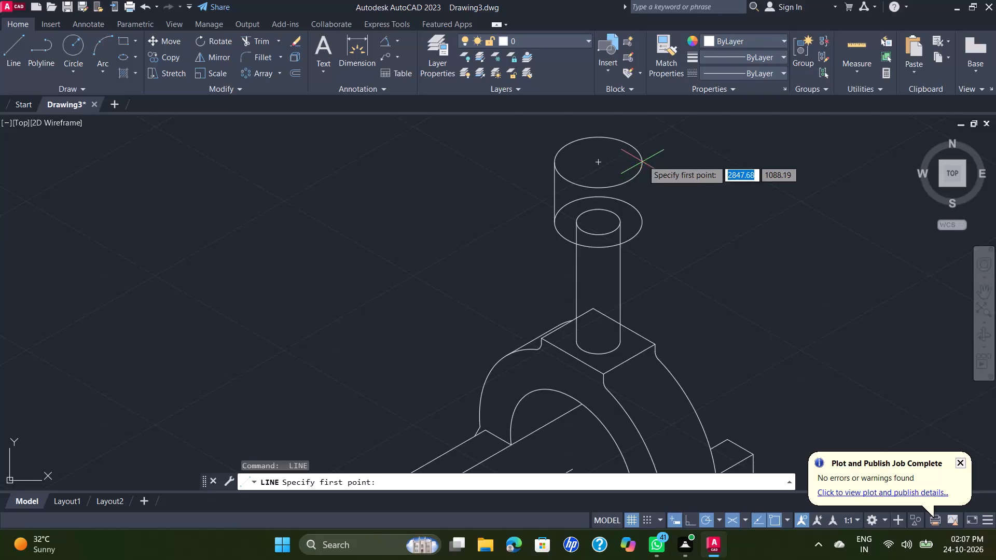
click(643, 159)
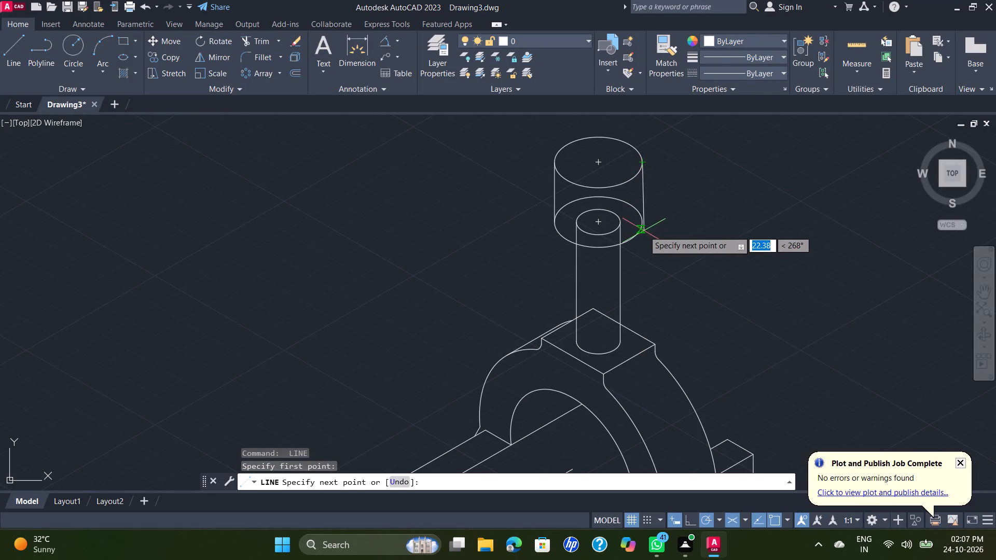
click(641, 225)
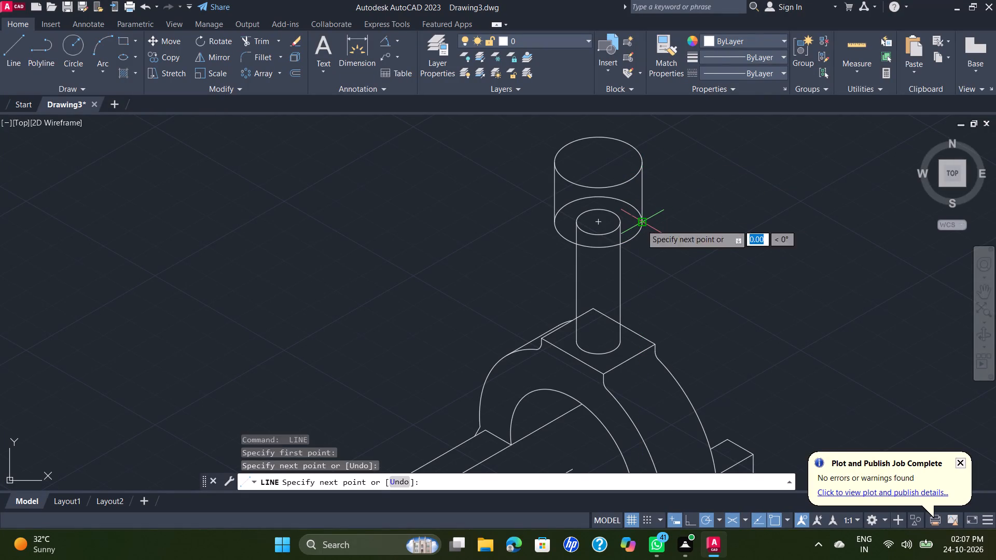
key(Escape)
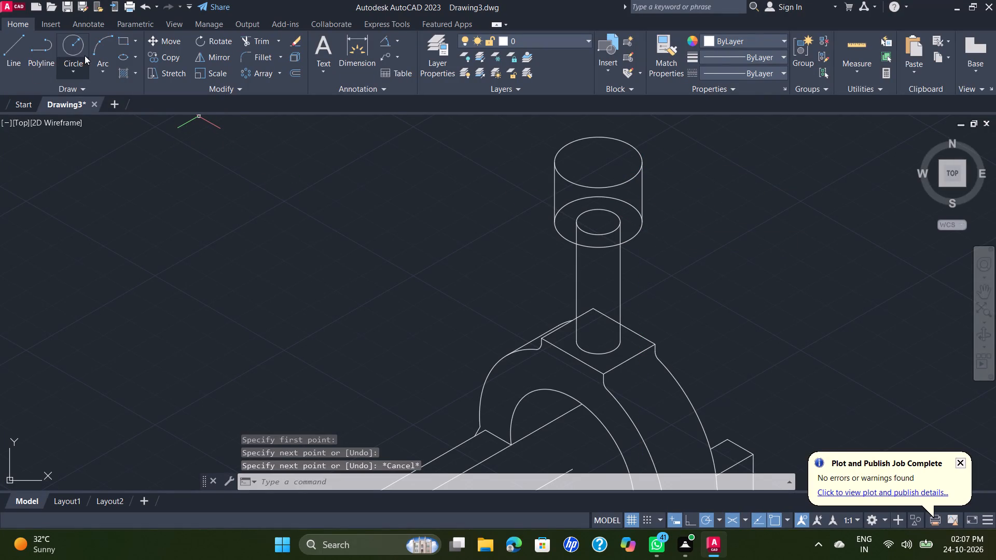
Trim the head's hidden rear lower arc, the cylinder geometry inside the head, and the boss's top edges behind the cylinder.
click(258, 37)
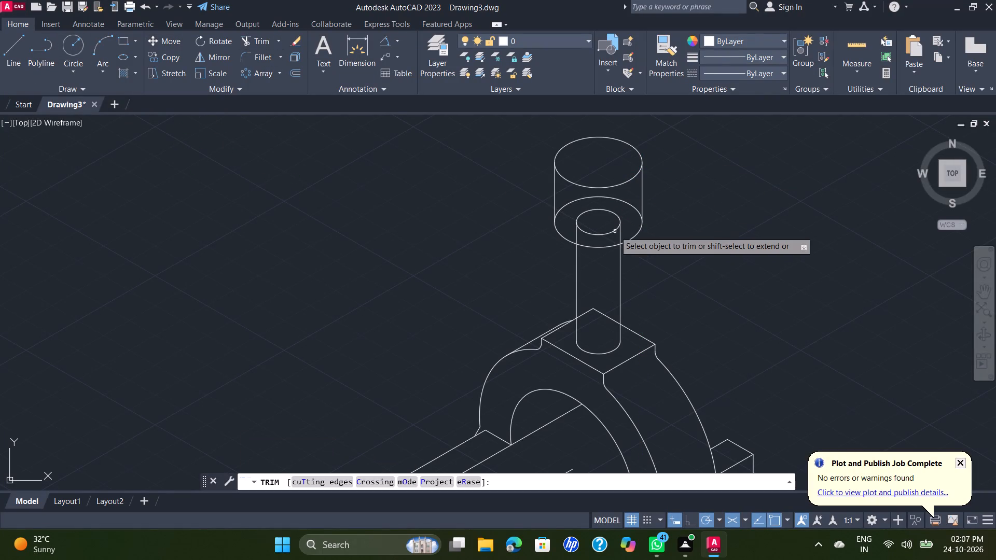
click(612, 200)
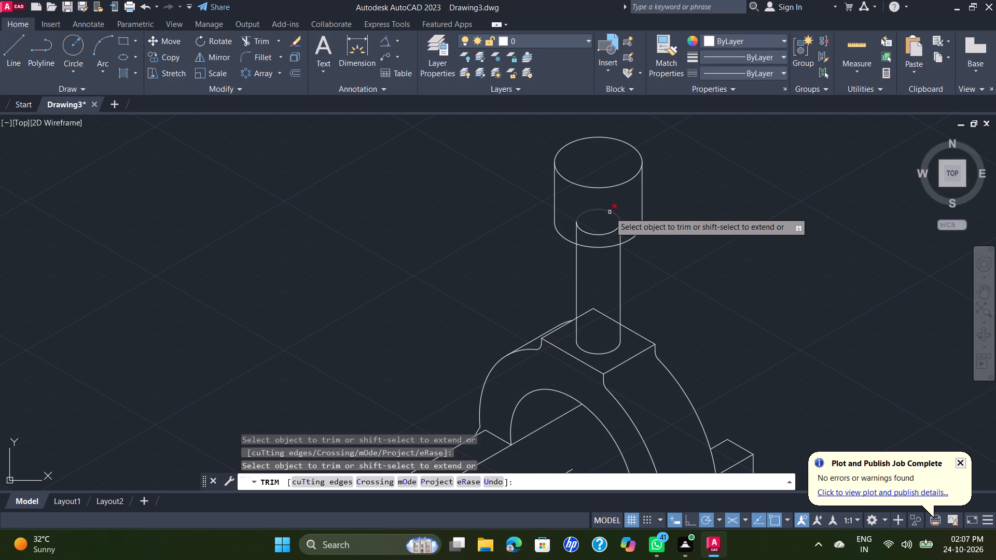
click(610, 212)
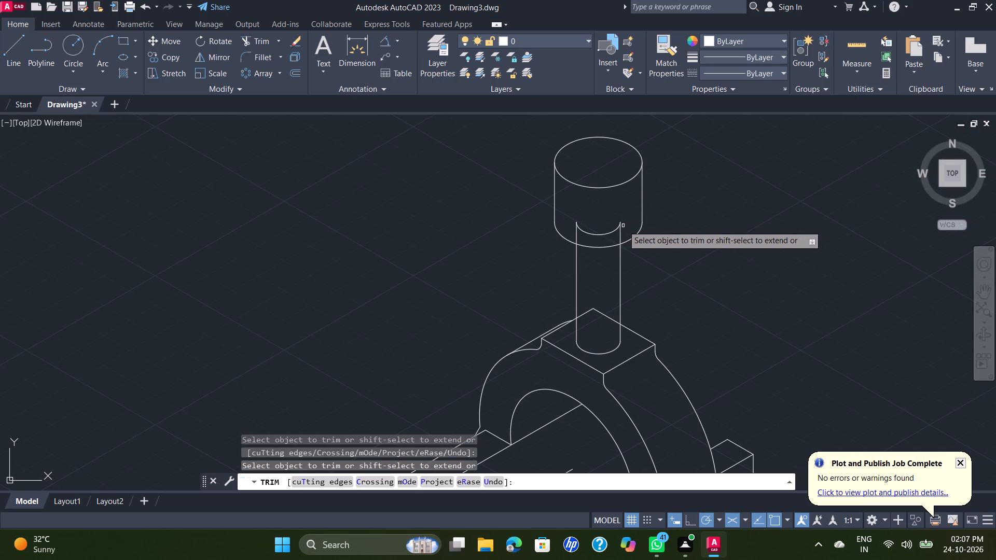
drag(623, 226, 614, 229)
click(566, 228)
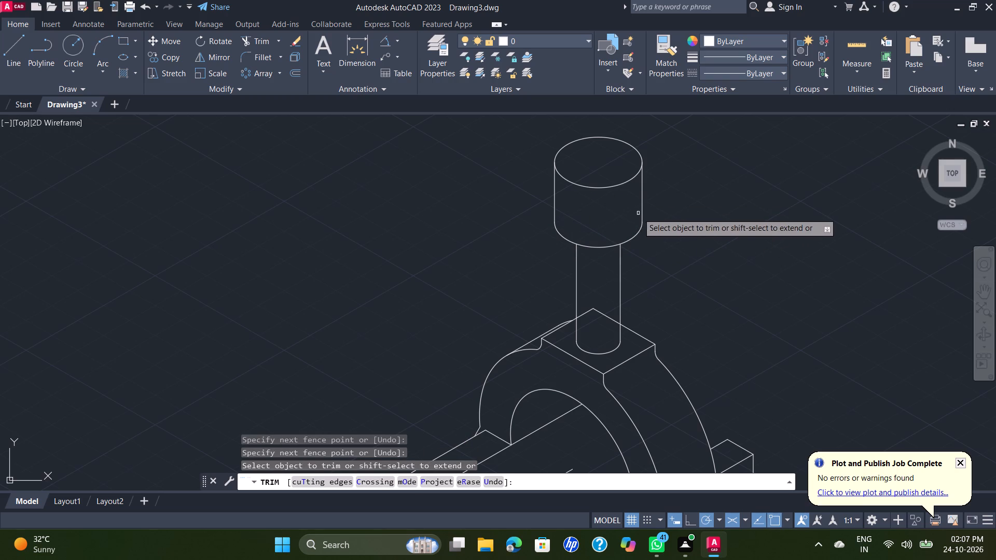
click(603, 312)
click(586, 315)
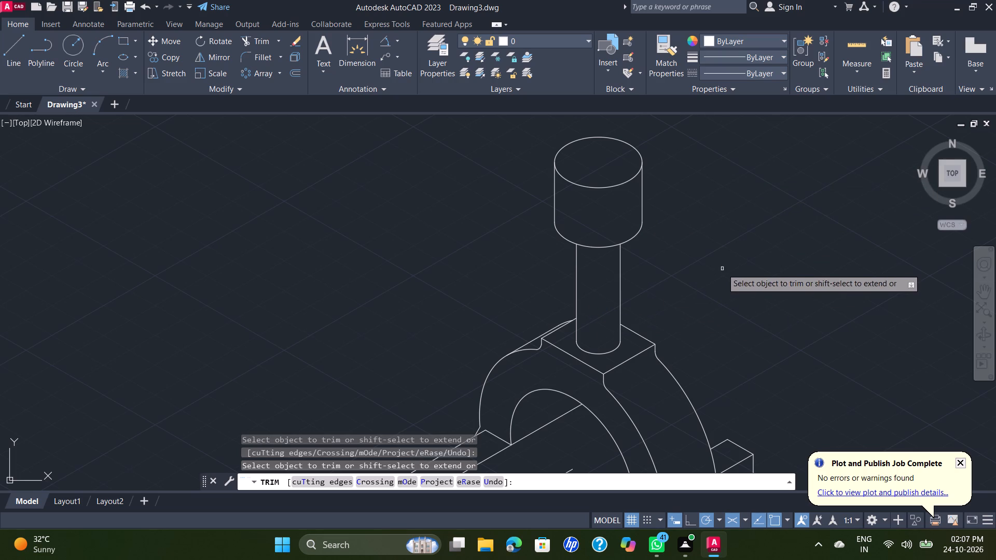
key(Escape)
Copy the cylinder's lower 12 mm arc on the boss's top face 40 mm vertically downward from its centre.
scroll(715, 265, down, 2)
middle_drag(738, 269, 738, 269)
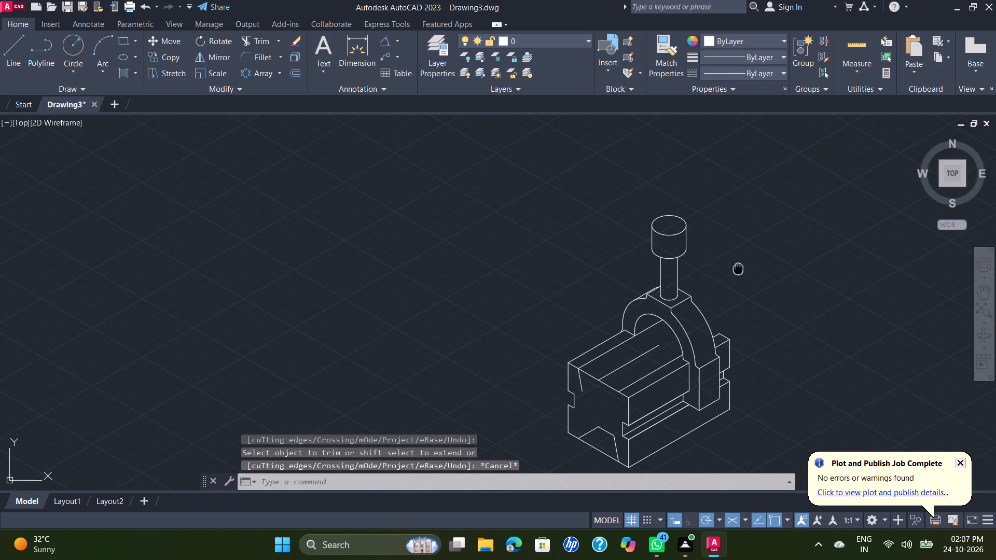
middle_drag(738, 269, 654, 194)
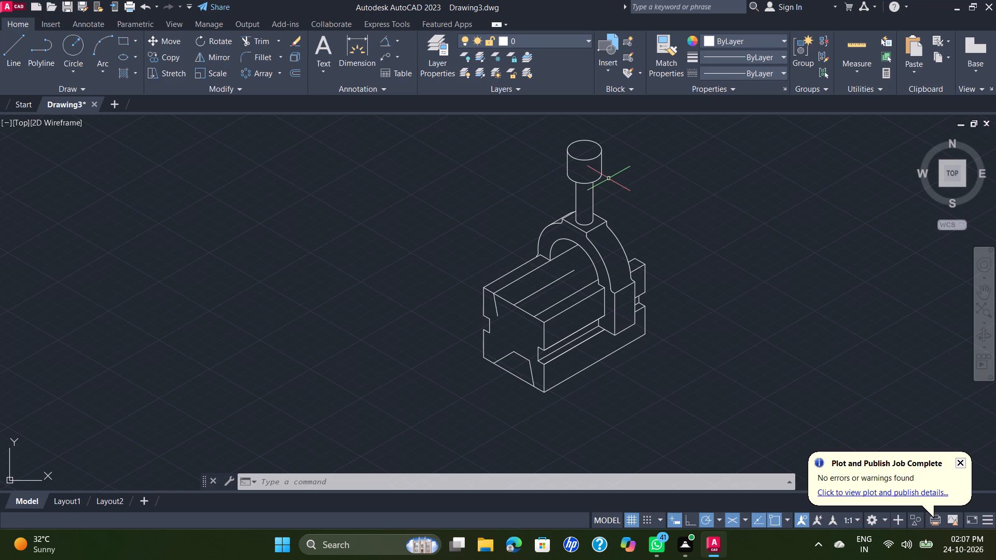
click(592, 223)
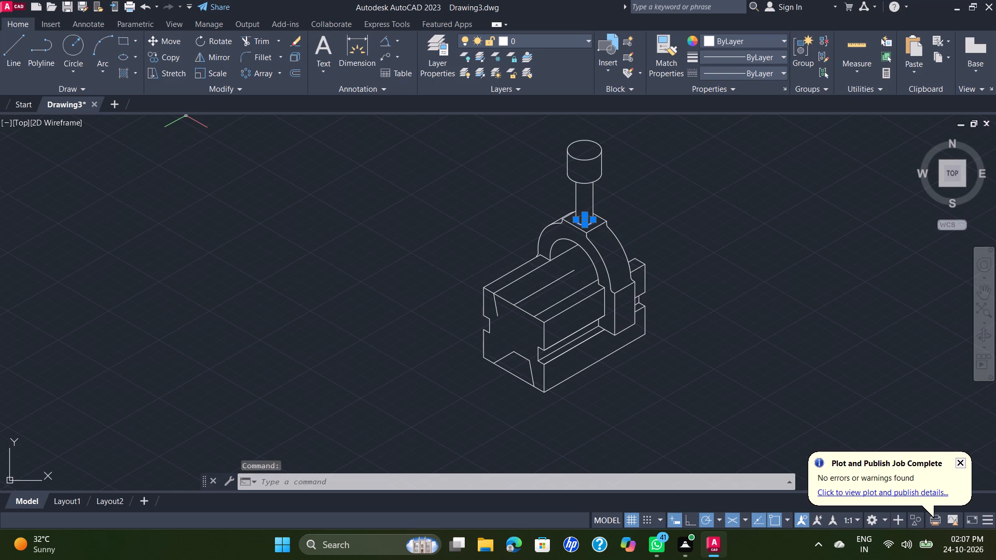
click(179, 62)
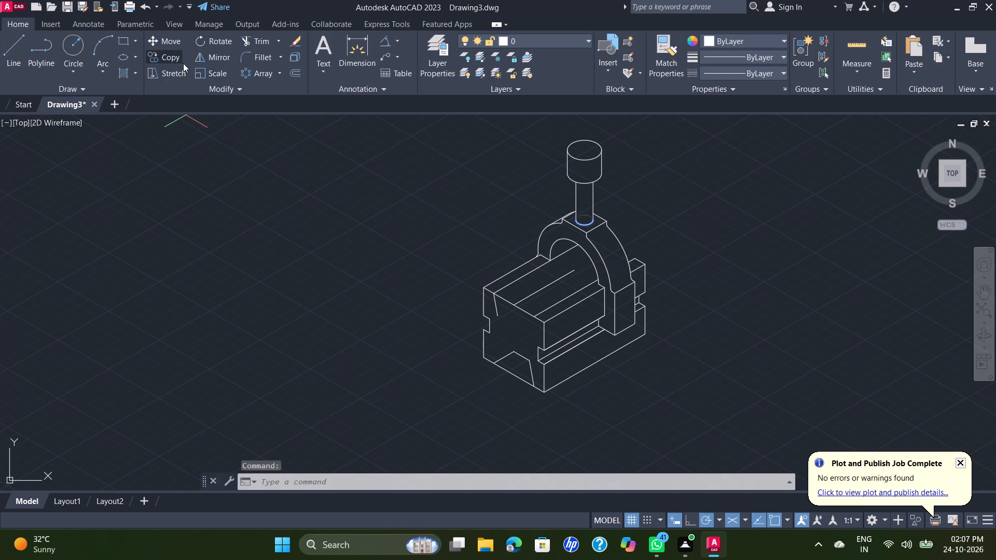
scroll(586, 223, up, 1)
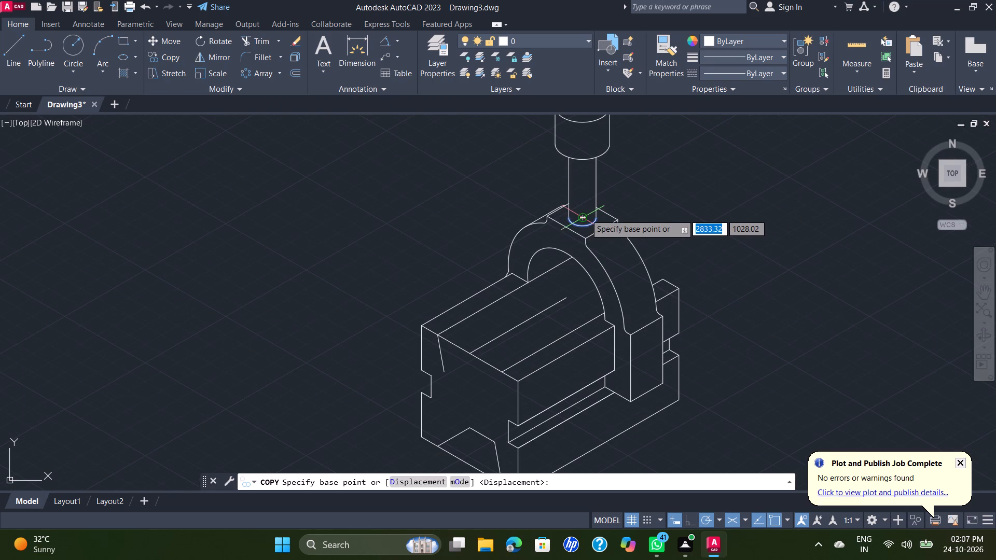
click(583, 219)
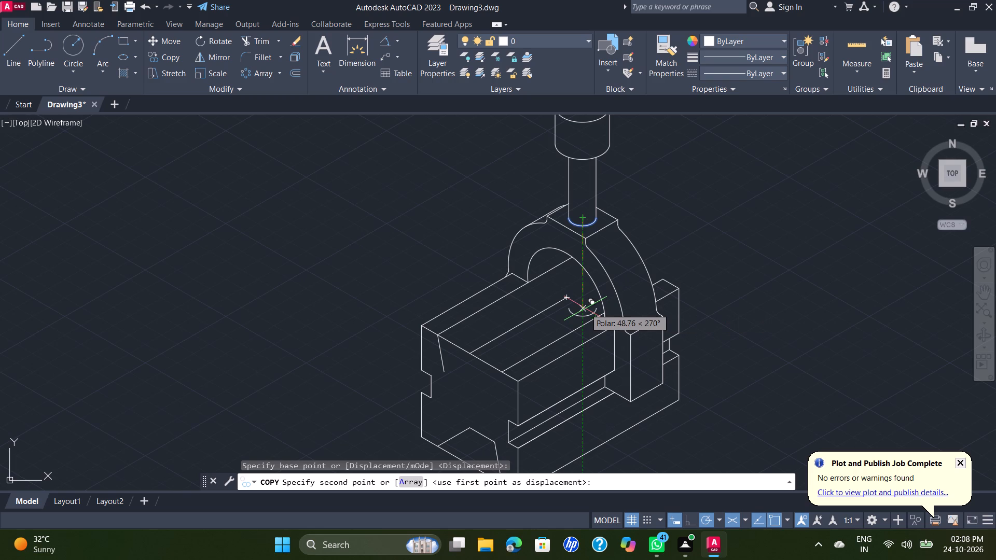
text(40)
key(Return)
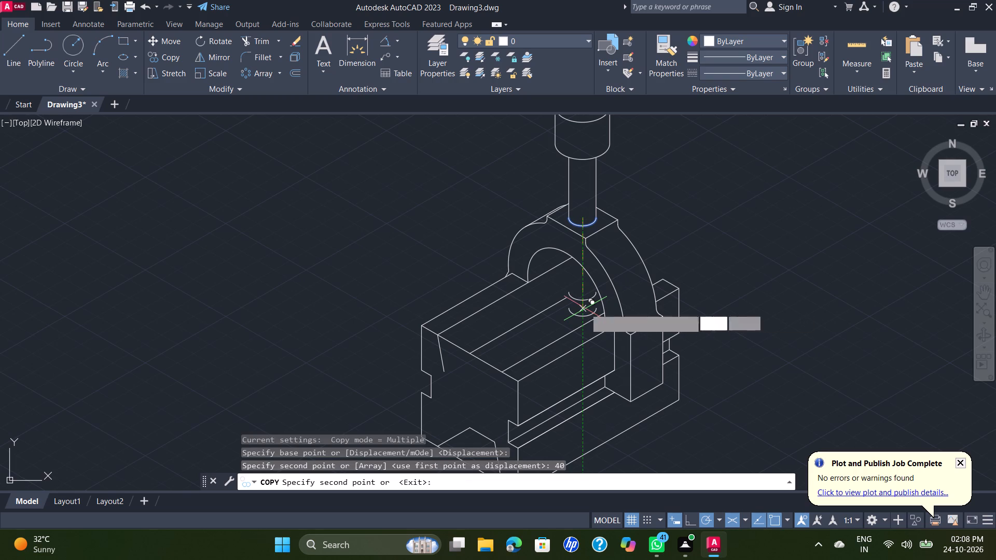
key(Escape)
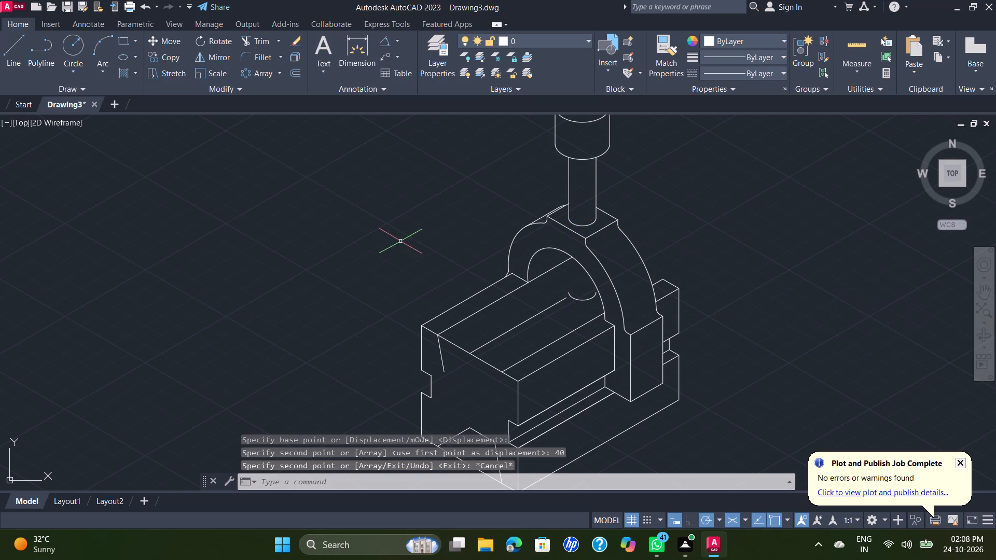
Draw two 40 mm vertical lines joining the ends of the lower copied arc to the arc on the boss's top face.
click(21, 39)
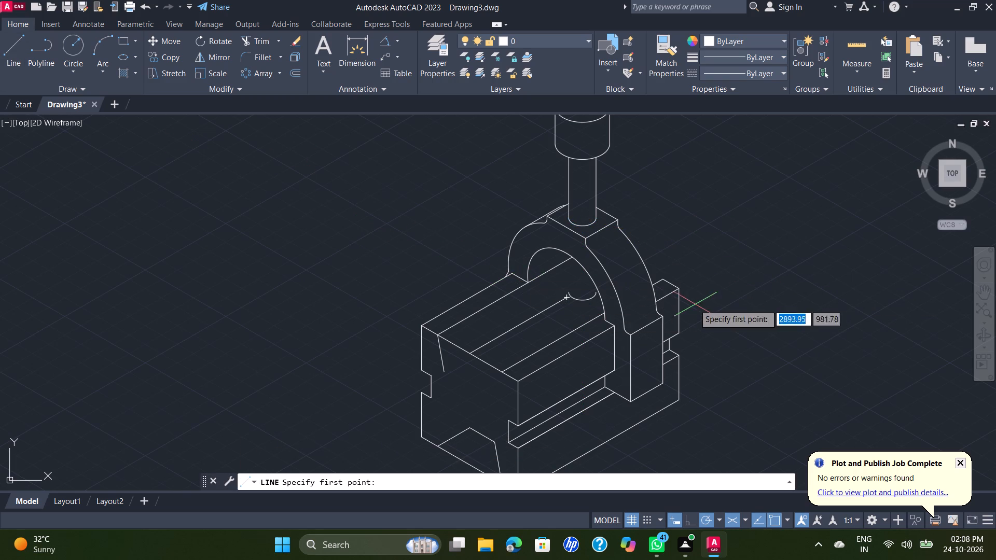
scroll(568, 293, up, 2)
click(567, 290)
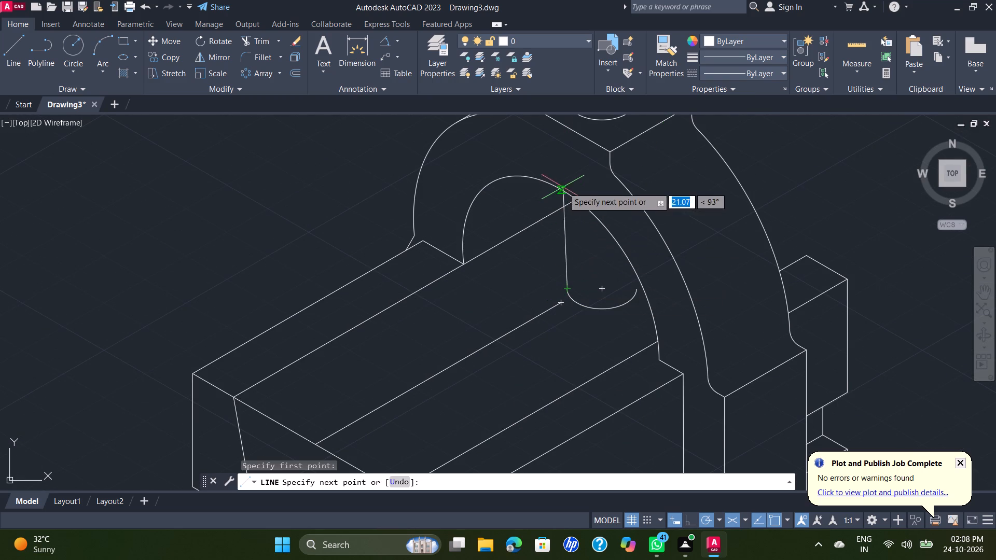
scroll(566, 180, down, 1)
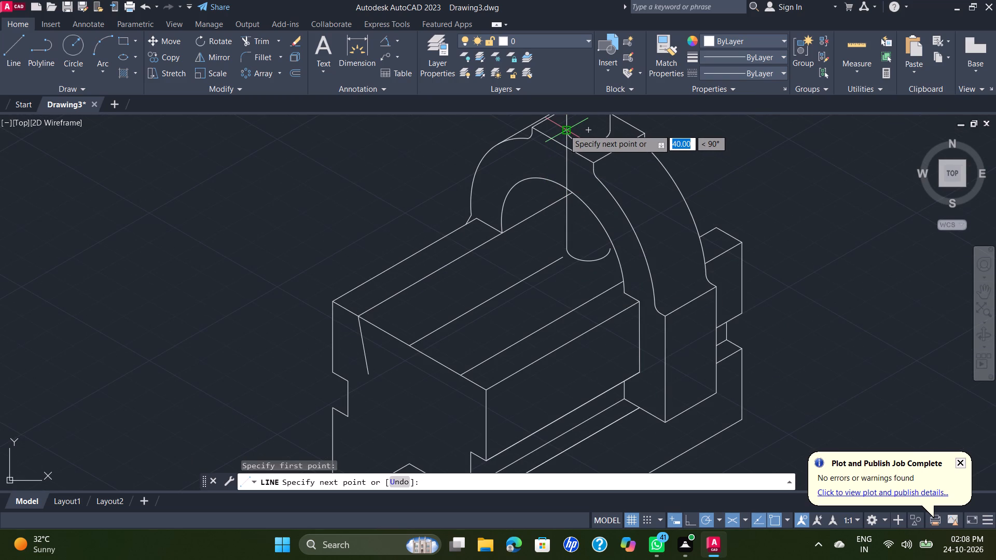
click(565, 129)
key(Escape)
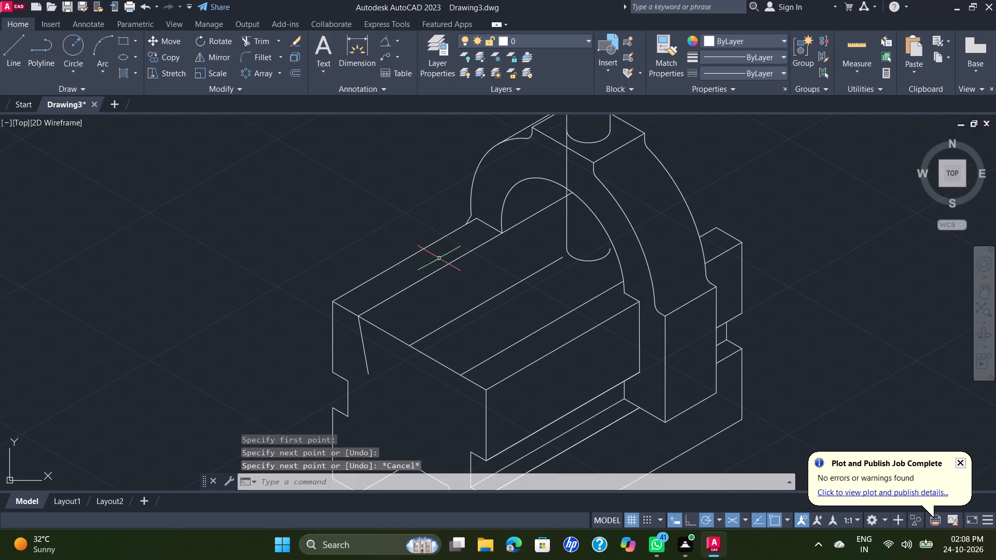
key(space)
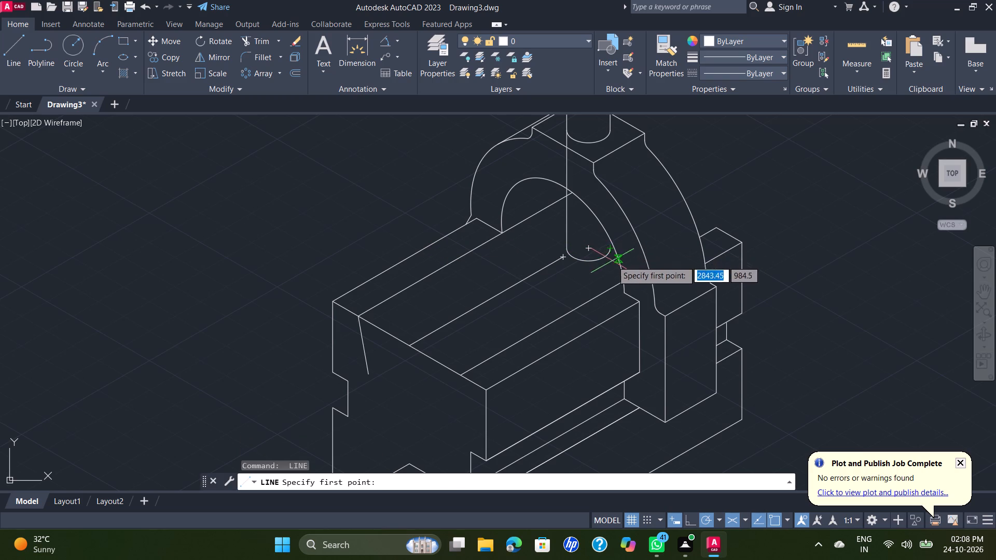
click(607, 248)
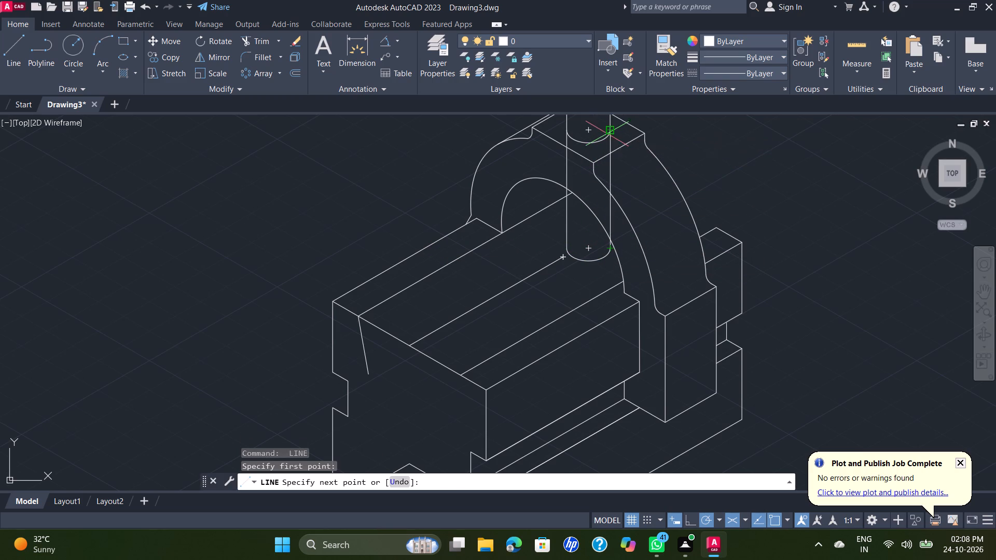
click(608, 132)
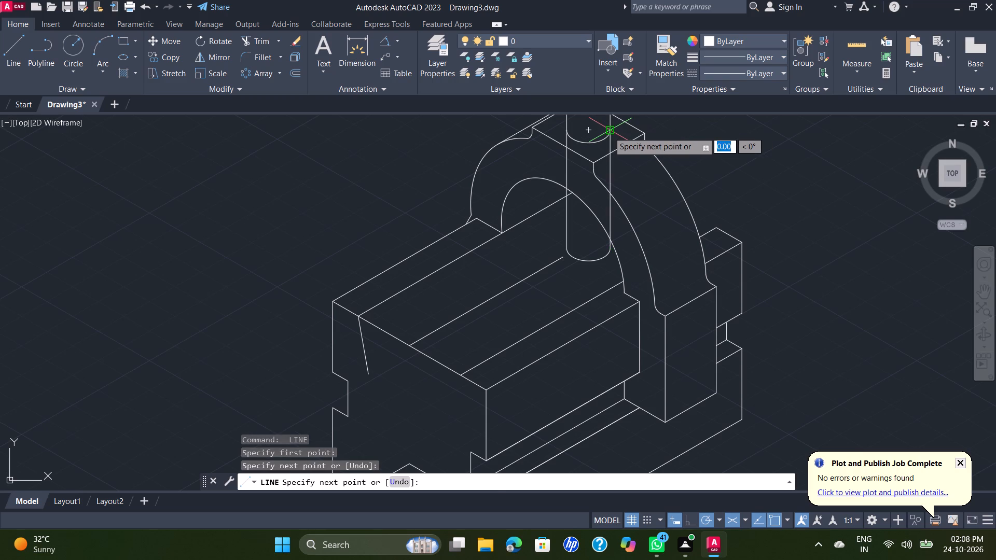
key(Escape)
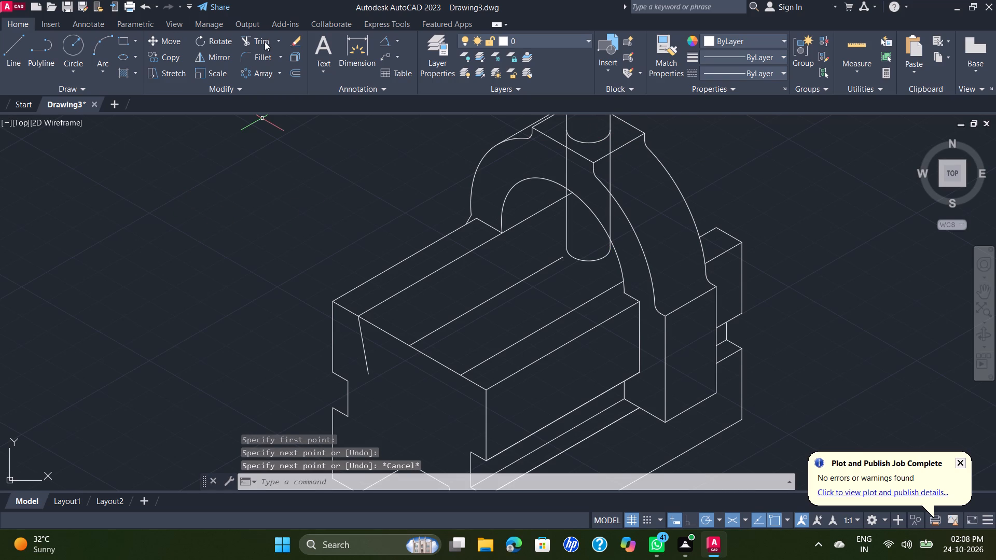
Trim the block's top edge behind the cylinder and the cylinder's vertical lines hidden inside the boss and arch.
click(261, 43)
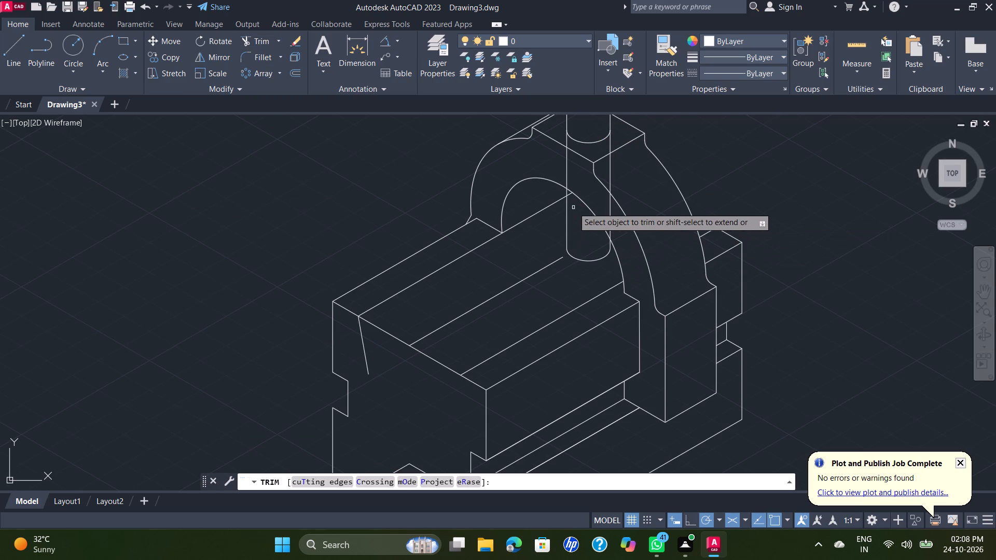
scroll(570, 192, up, 1)
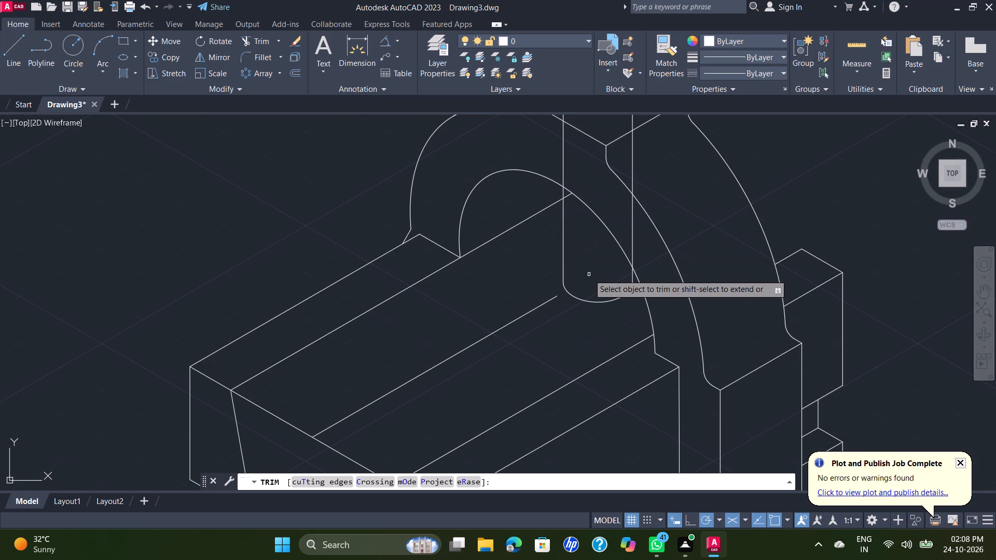
click(569, 195)
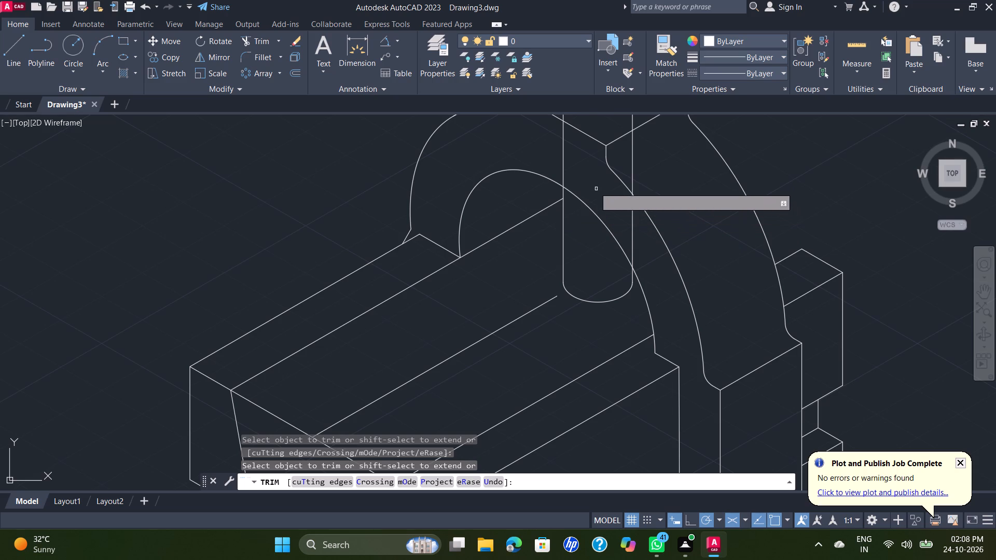
click(564, 152)
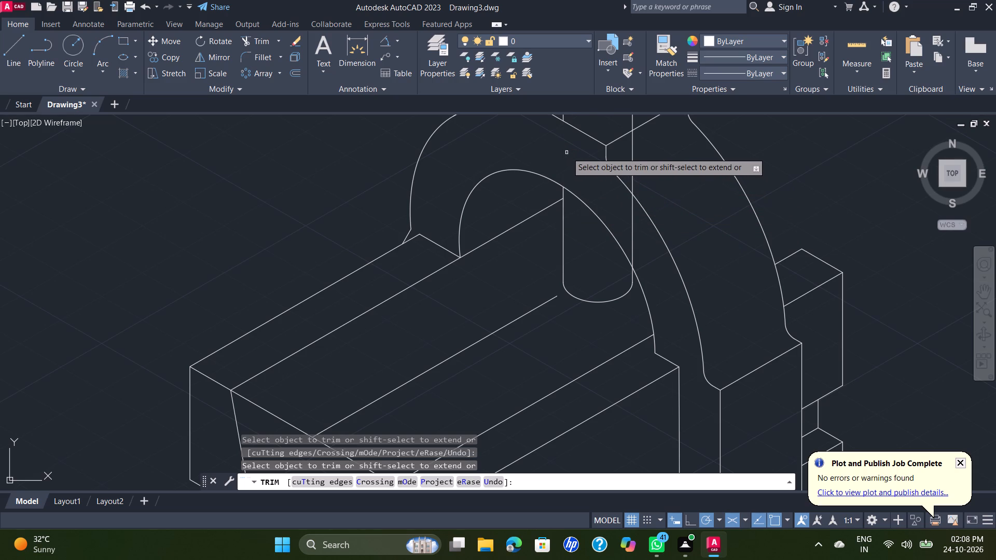
click(628, 230)
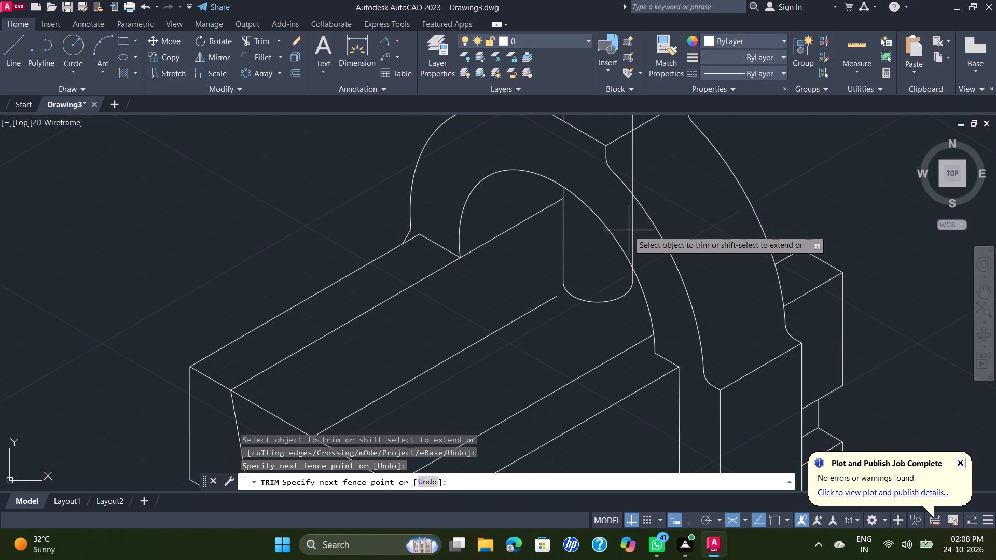
click(641, 247)
click(631, 174)
scroll(641, 175, down, 2)
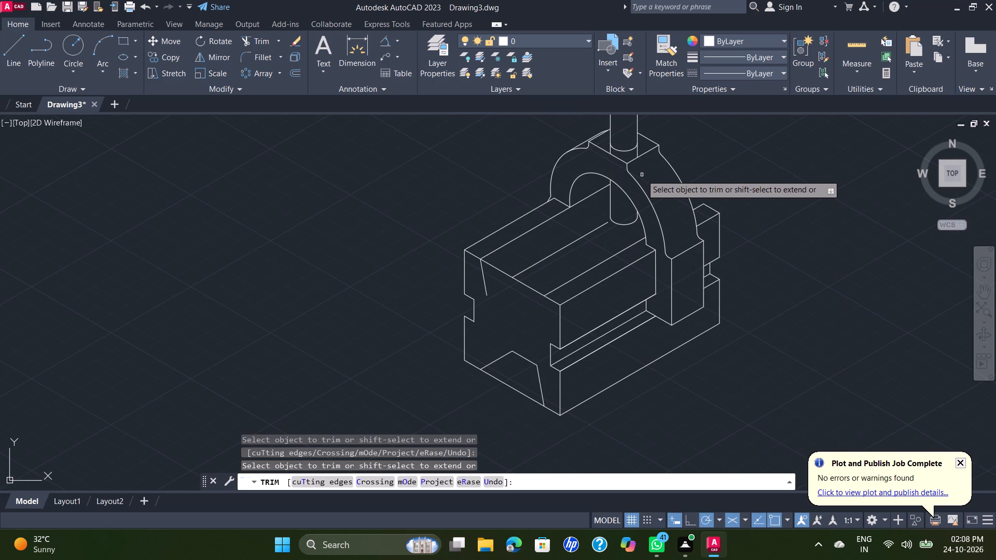
scroll(638, 147, up, 1)
click(636, 148)
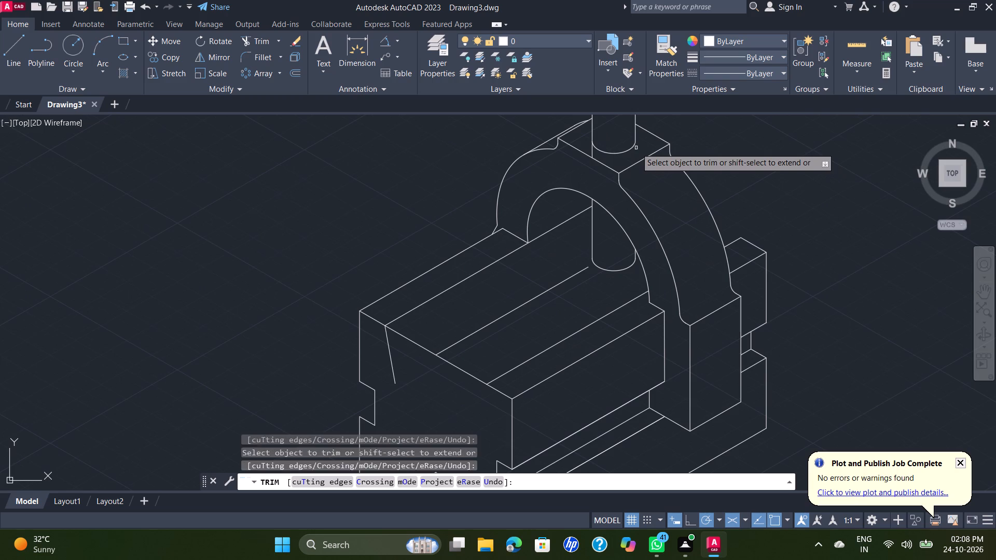
scroll(598, 155, up, 1)
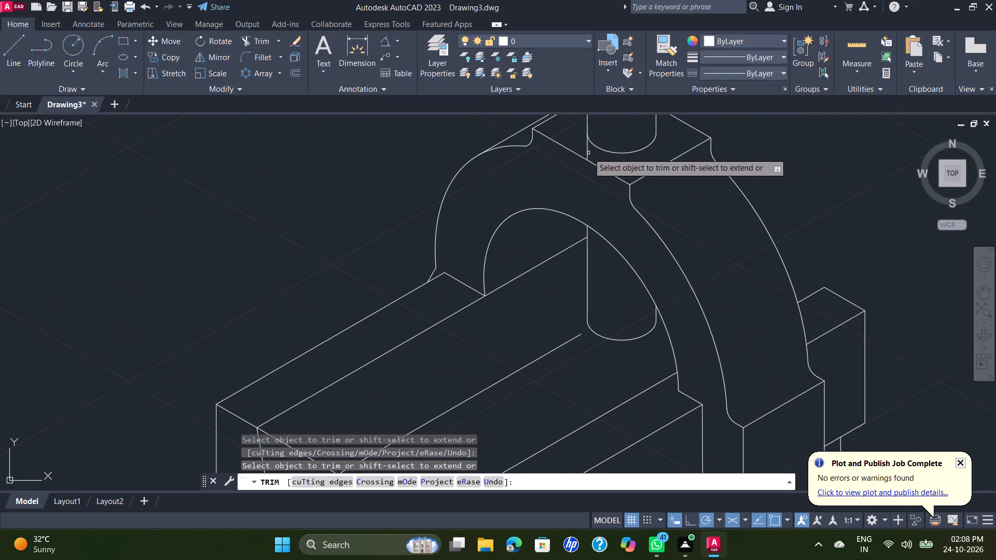
click(587, 152)
scroll(711, 234, down, 1)
scroll(808, 235, down, 1)
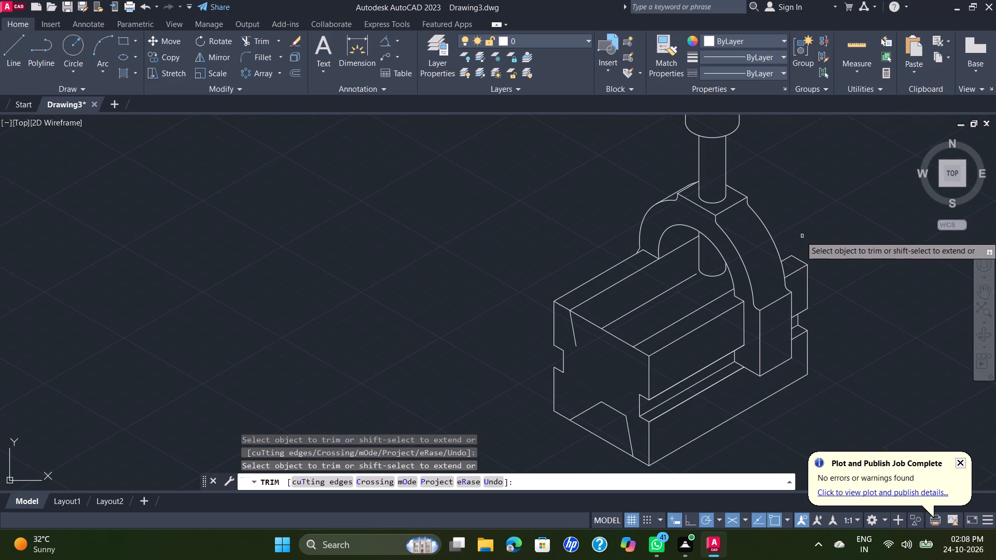
key(Escape)
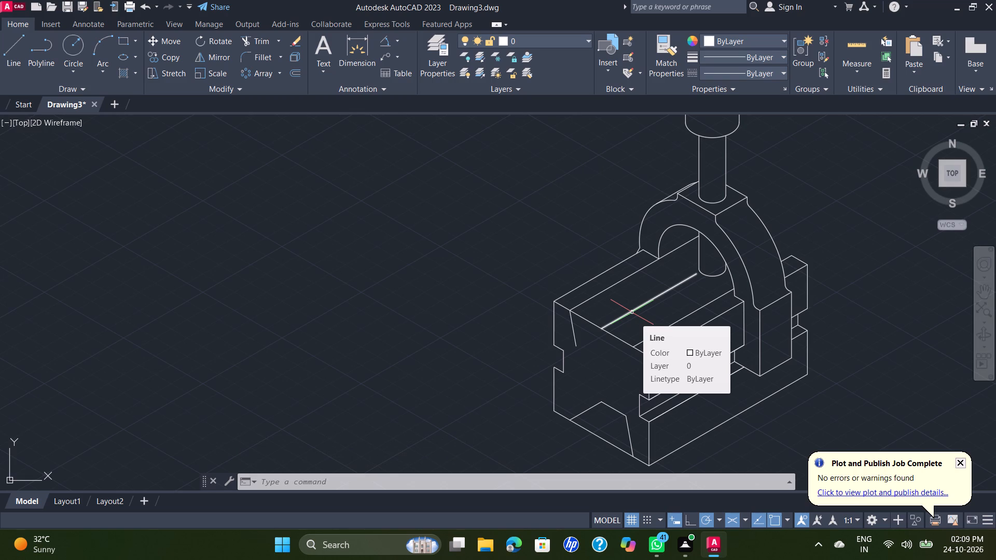
Erase the middle lengthwise line on the block's top face, between the front edge and the cylinder's lower end.
click(632, 312)
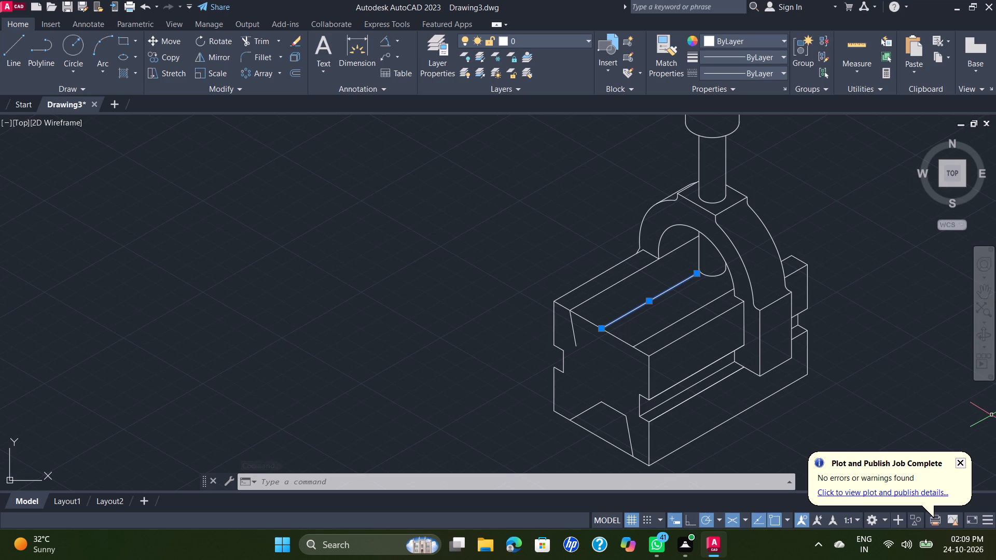
key(Delete)
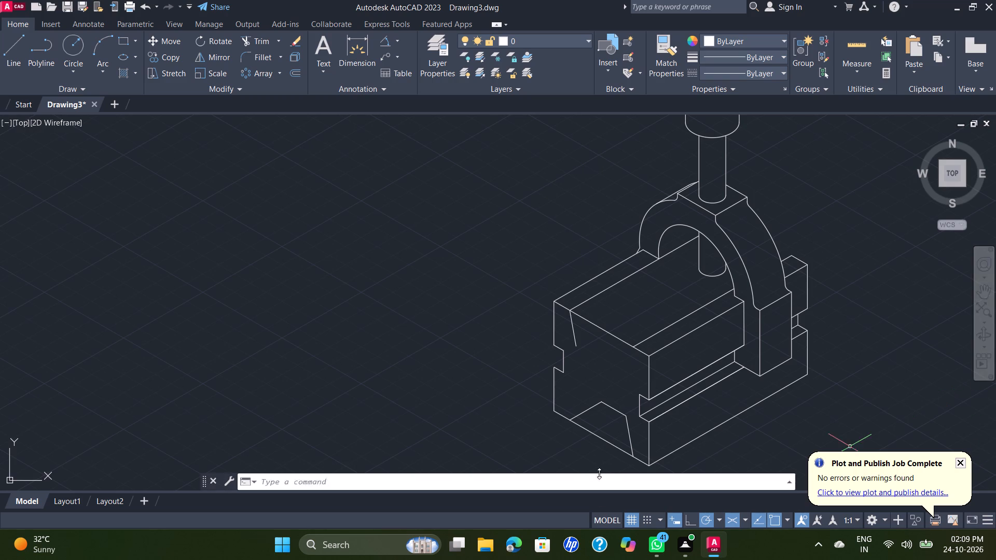
Draw a construction line about 34 mm long at 330° from the centre of the head's top isocircle.
middle_drag(834, 286, 765, 305)
scroll(760, 297, down, 2)
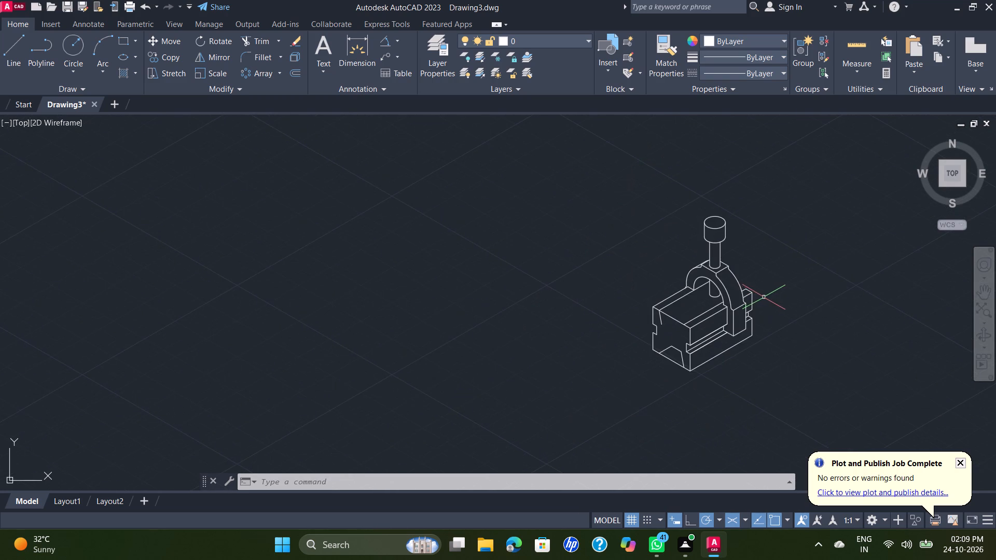
scroll(764, 297, up, 1)
middle_drag(764, 297, 686, 317)
scroll(661, 307, up, 2)
middle_drag(693, 315, 695, 306)
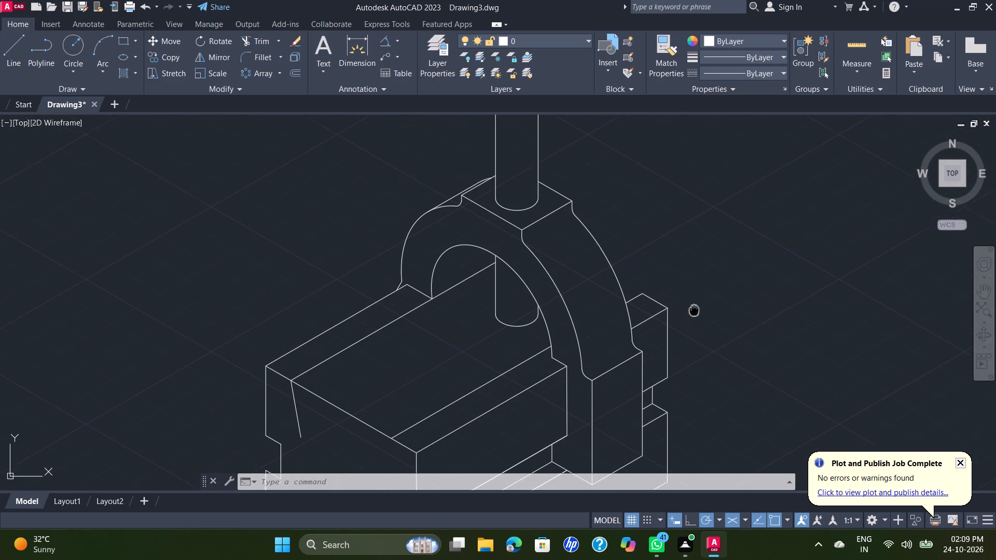
middle_drag(695, 306, 710, 276)
scroll(578, 115, down, 1)
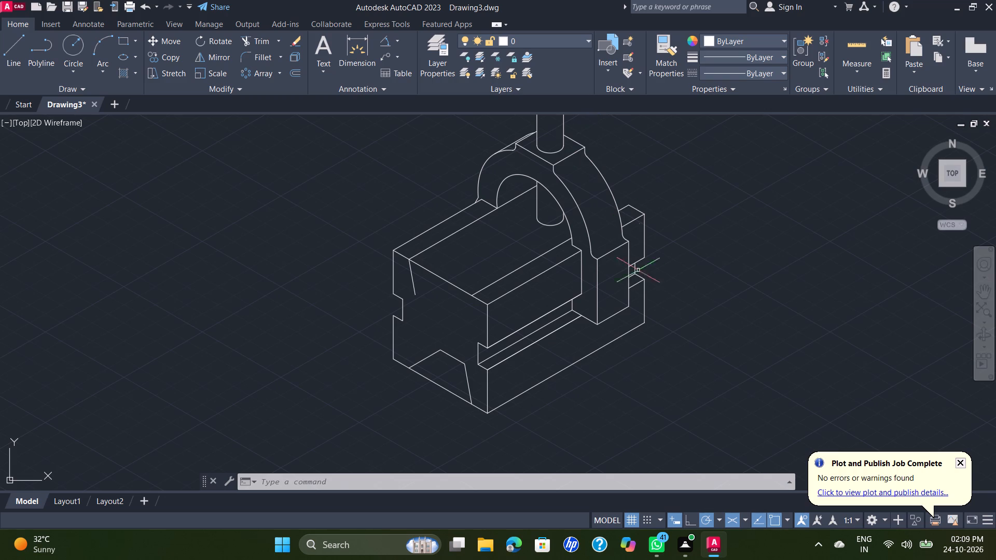
middle_drag(640, 276, 651, 385)
scroll(641, 349, down, 1)
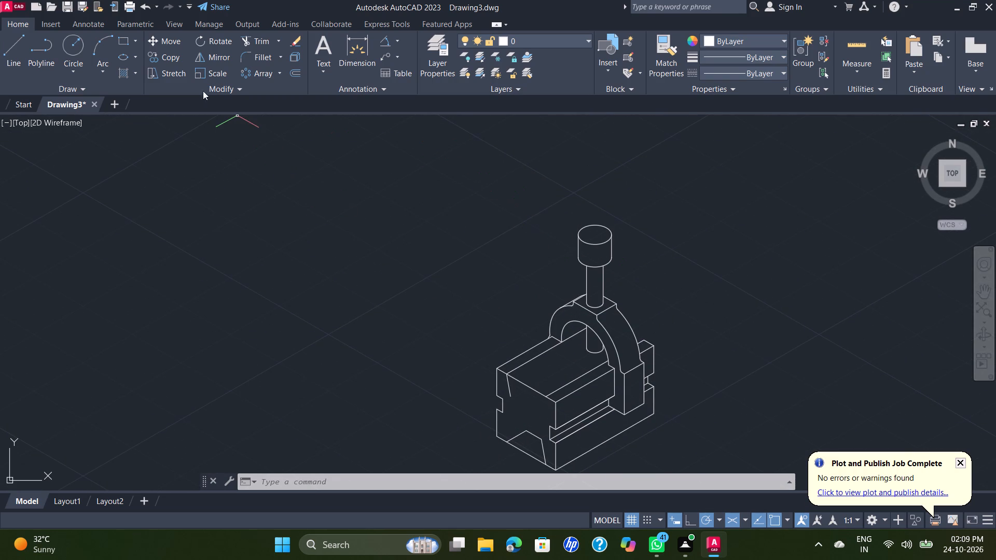
click(24, 52)
scroll(637, 229, up, 2)
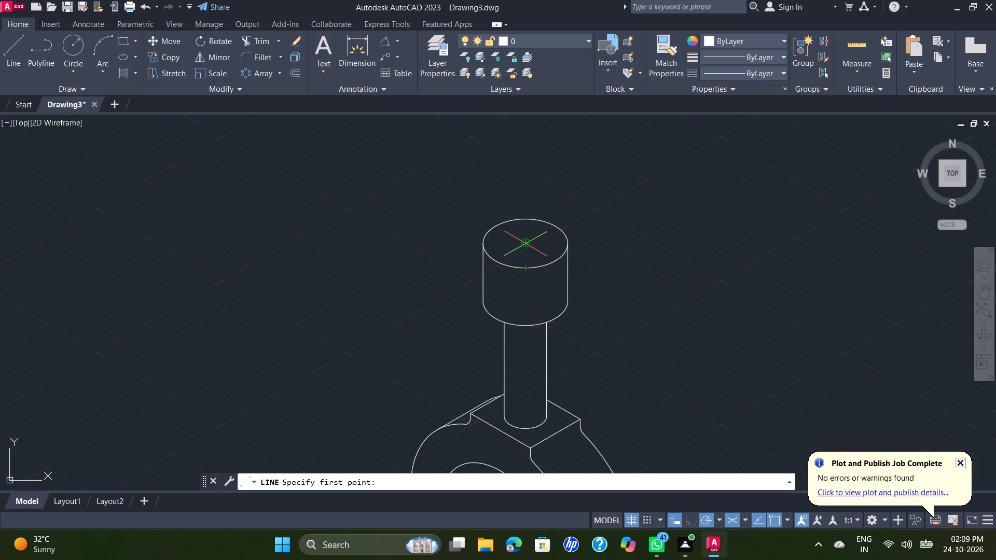
key(Escape)
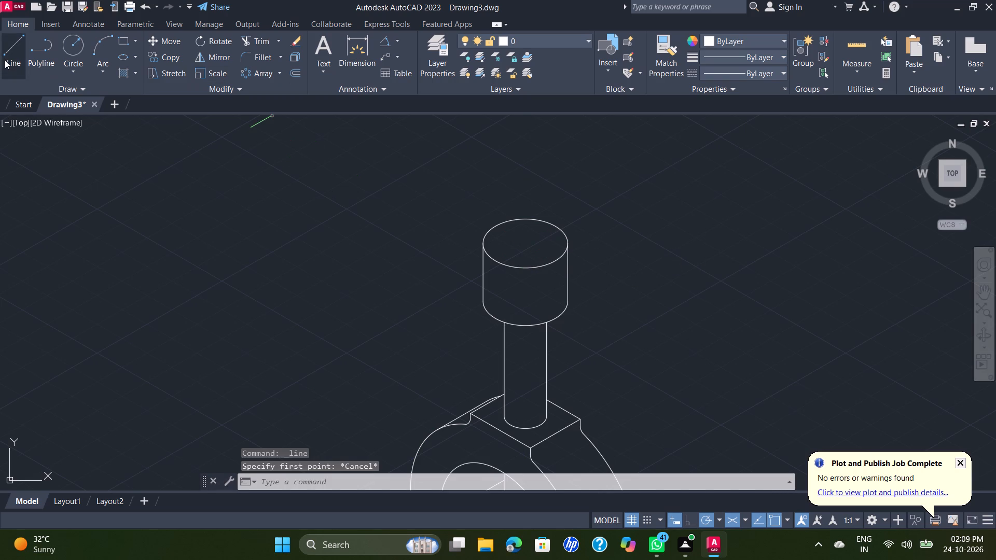
click(1, 58)
click(5, 57)
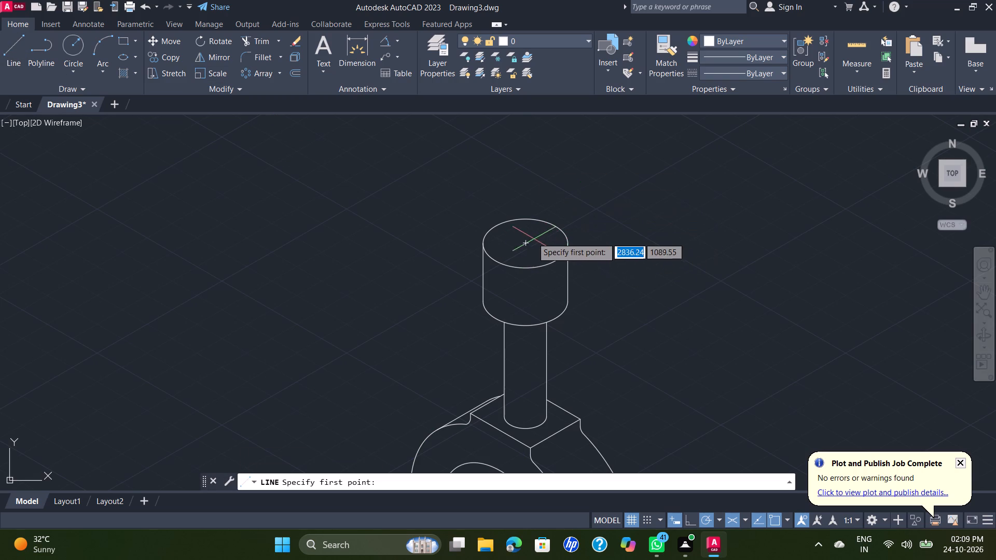
click(527, 243)
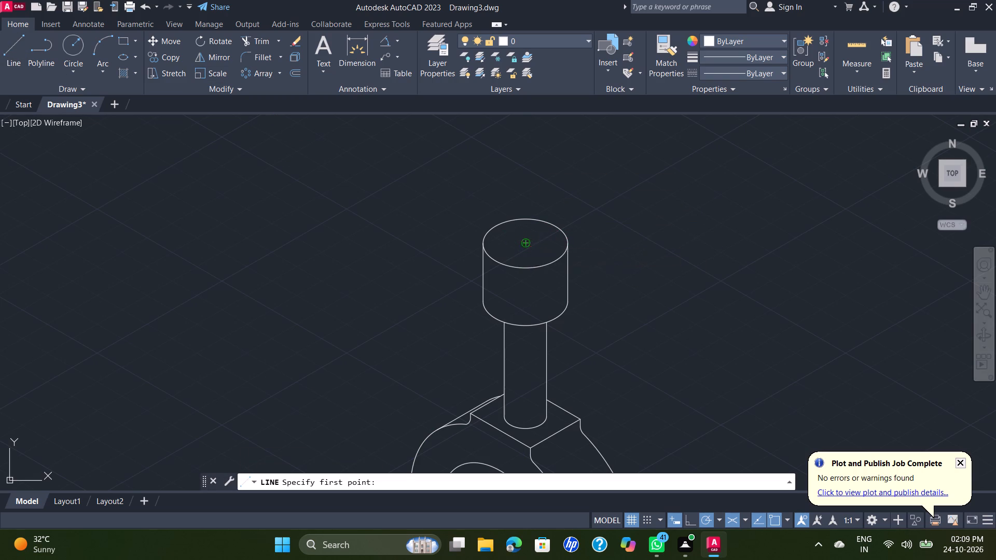
click(611, 295)
key(Escape)
key(space)
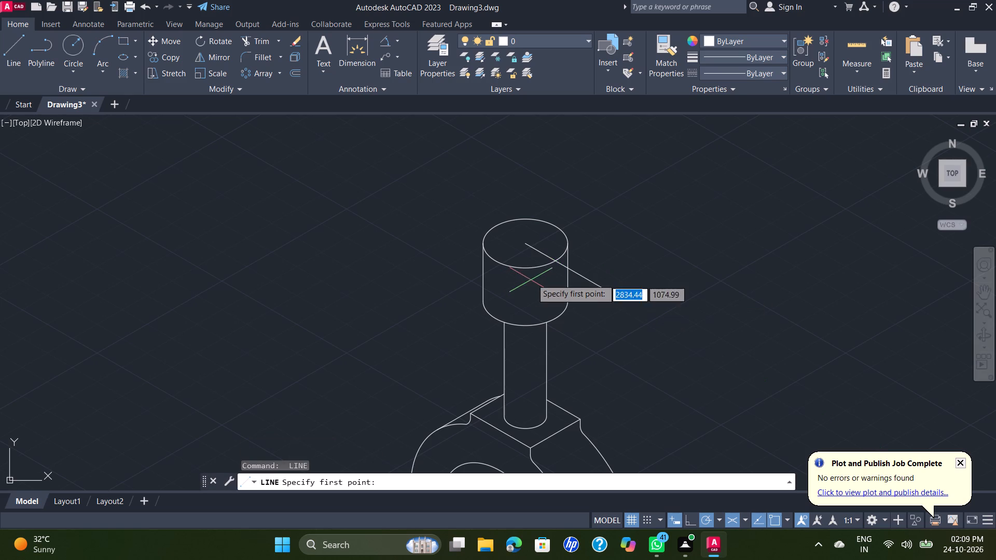
Draw a 10 mm line vertically downward from where the construction line crosses the head's top rim.
click(554, 261)
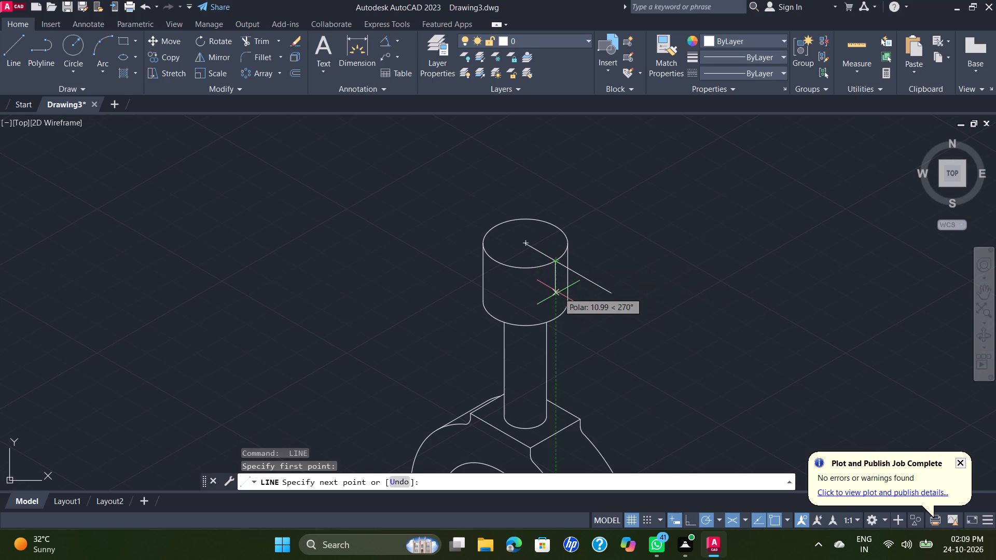
text(10)
key(Return)
key(Escape)
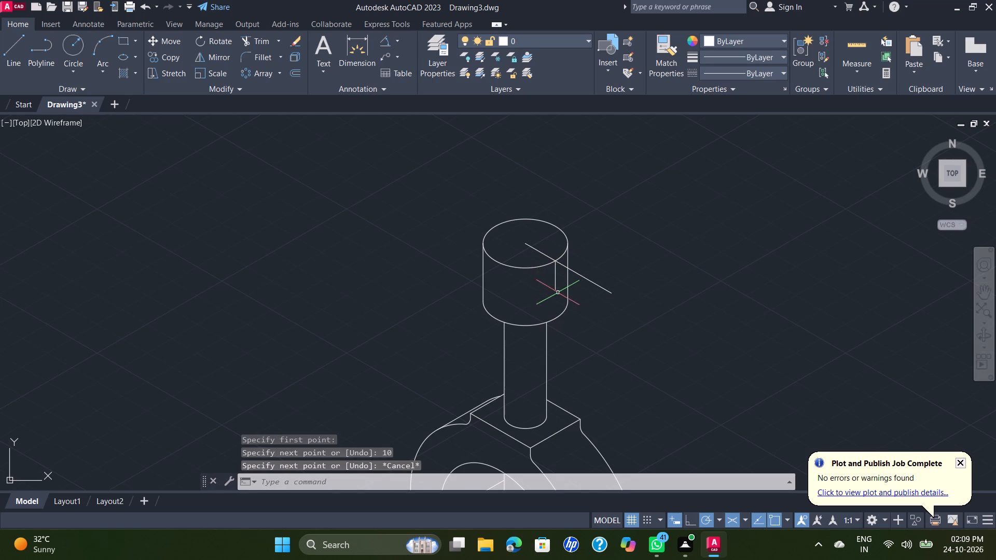
Erase the angled construction line from the head's top face.
click(610, 292)
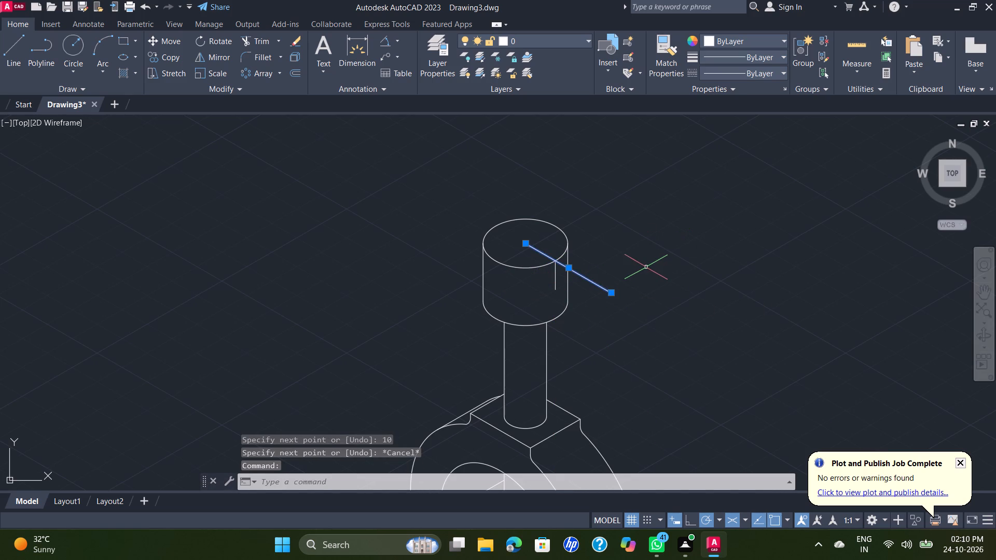
key(Delete)
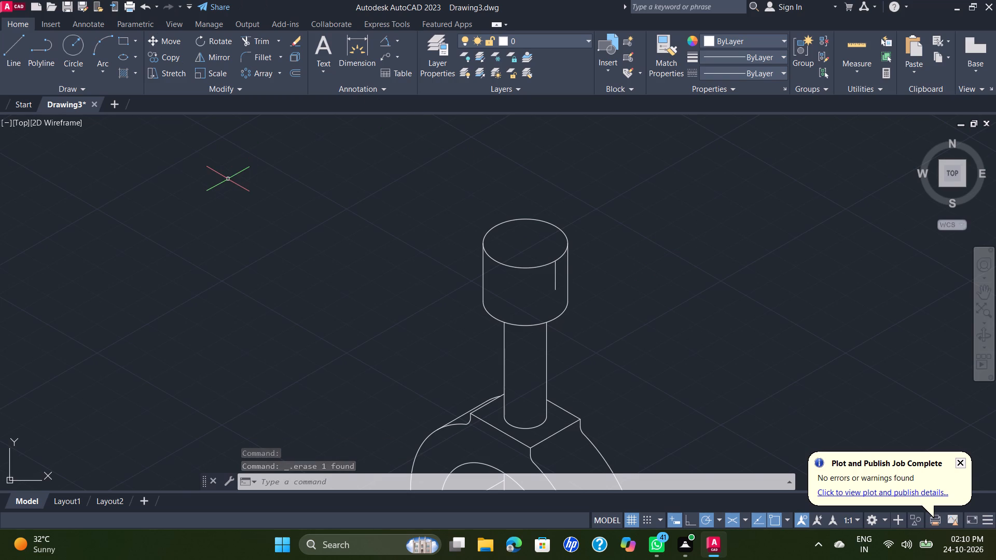
Draw a 5 mm diameter isocircle in the right isoplane, centred on the lower end of the head's 10 mm line.
text(EL)
key(Return)
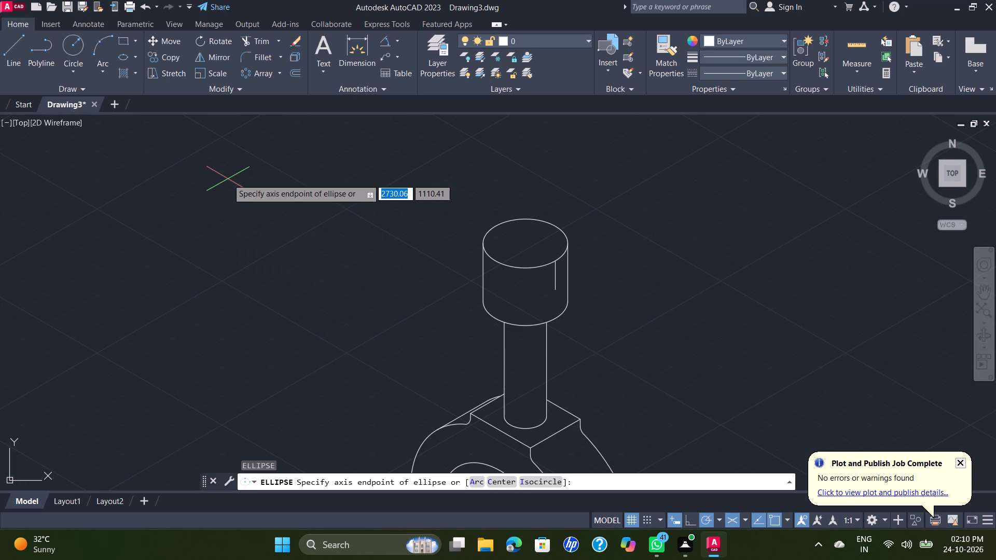
text(ISO)
key(Return)
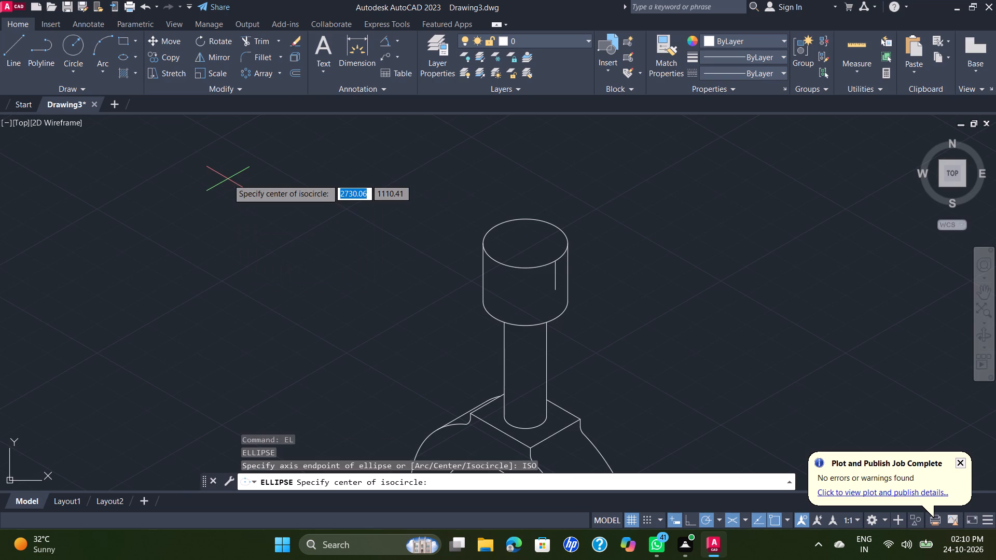
click(559, 287)
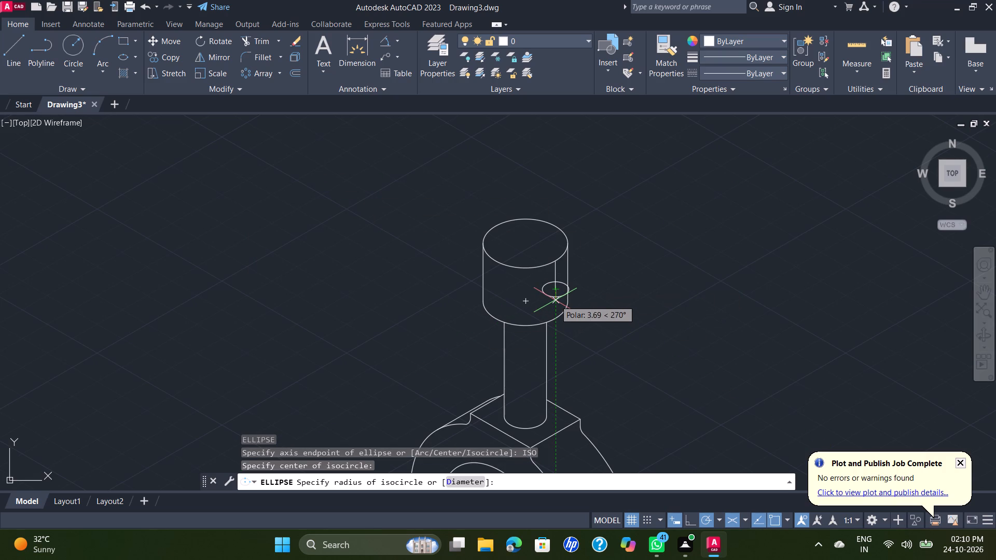
key(F5)
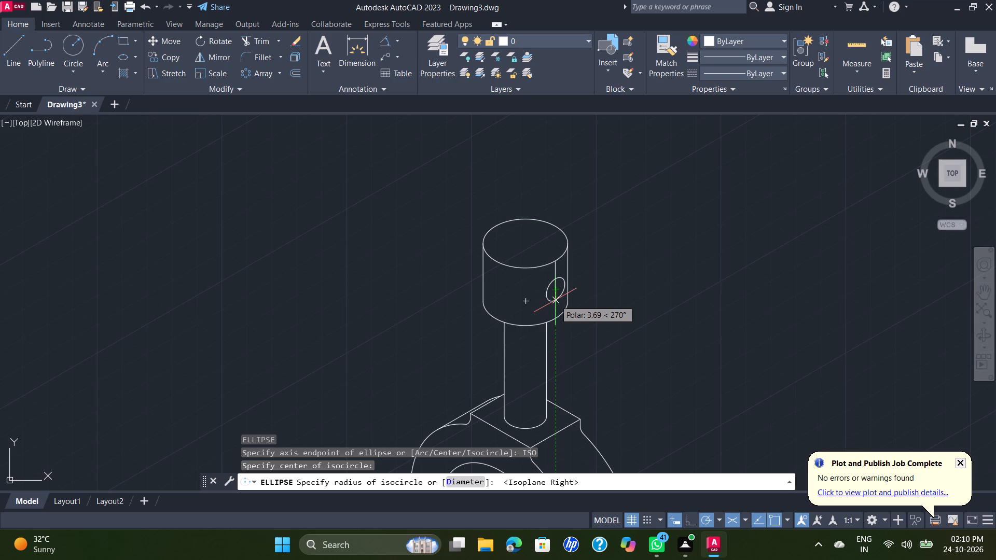
key(d)
key(Return)
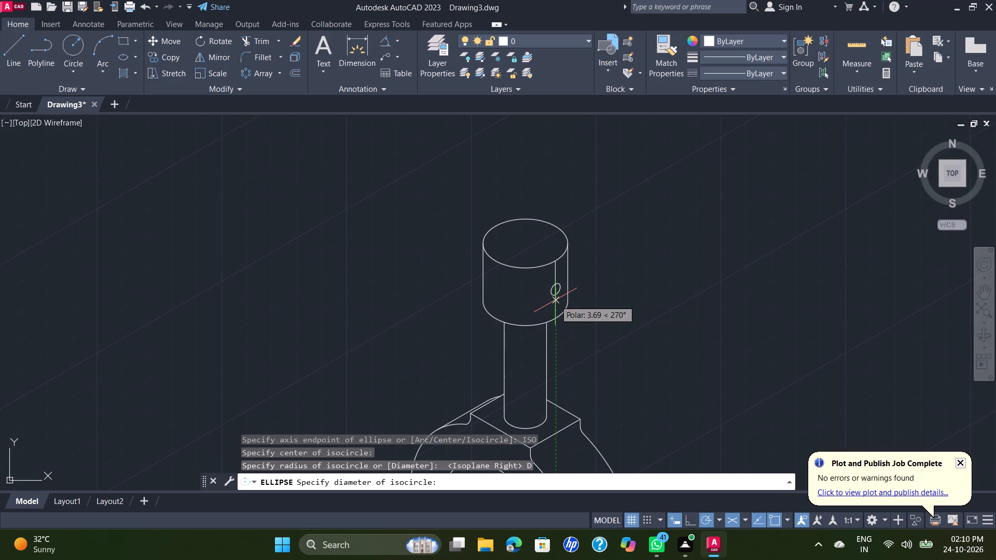
key(5)
key(Return)
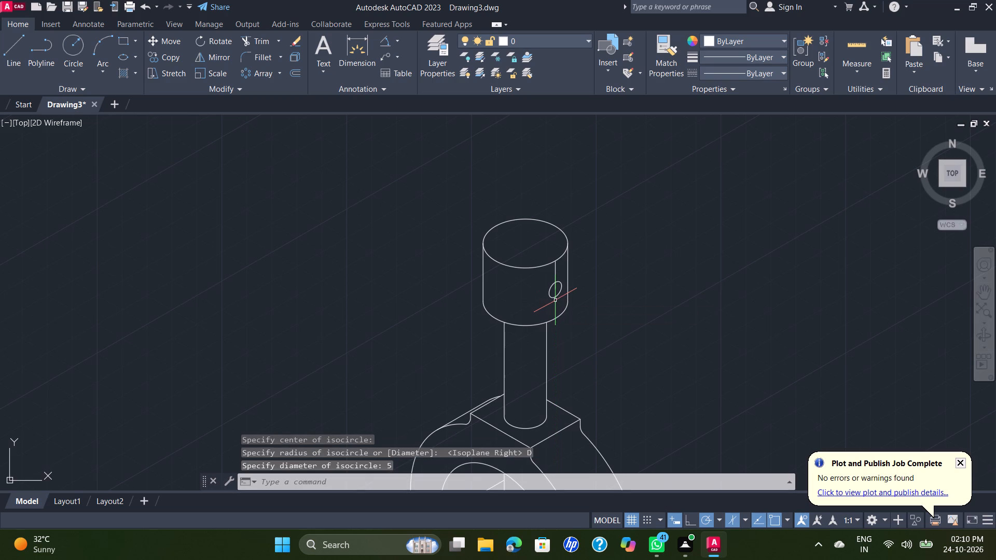
Erase the 10 mm vertical helper line above the small isocircle on the head.
scroll(548, 276, up, 1)
click(559, 276)
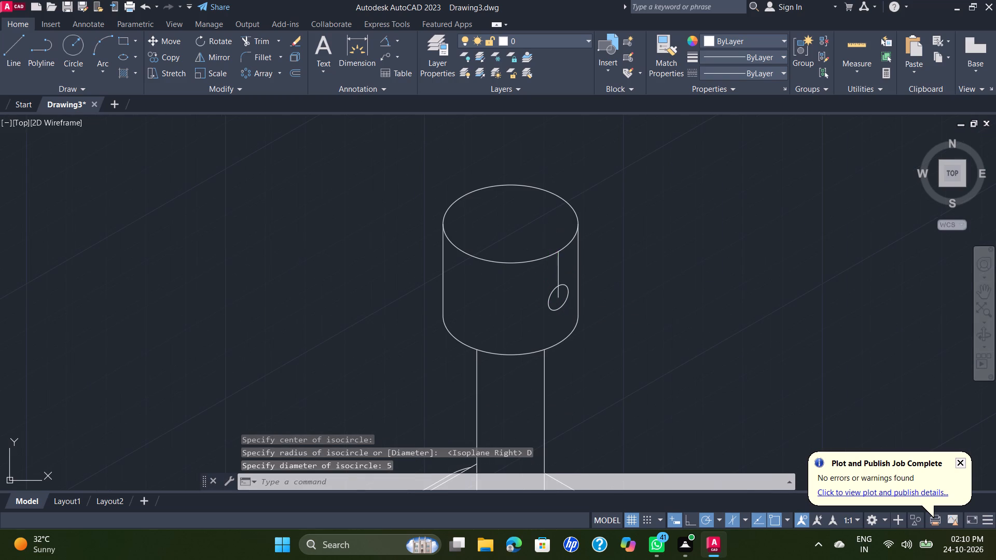
key(Home)
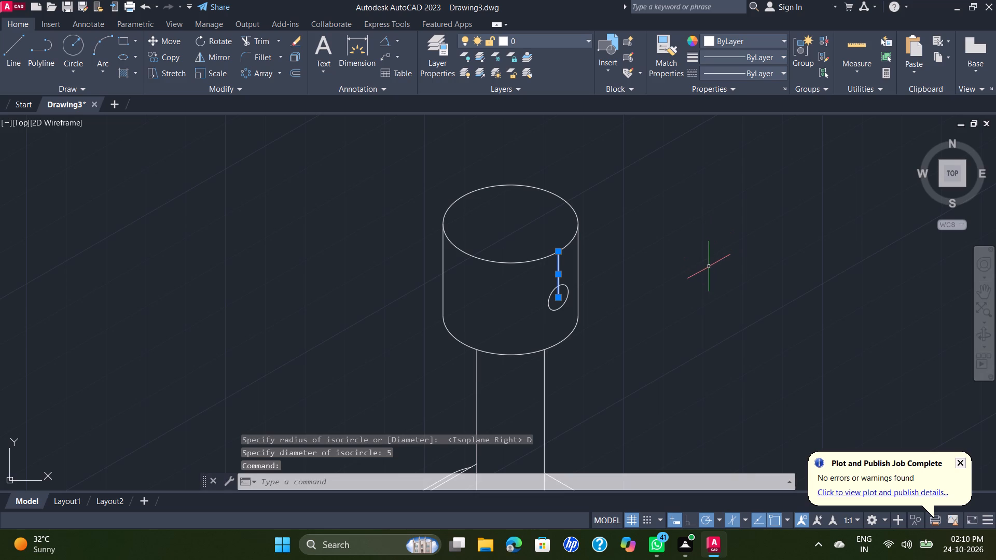
key(Home)
key(Delete)
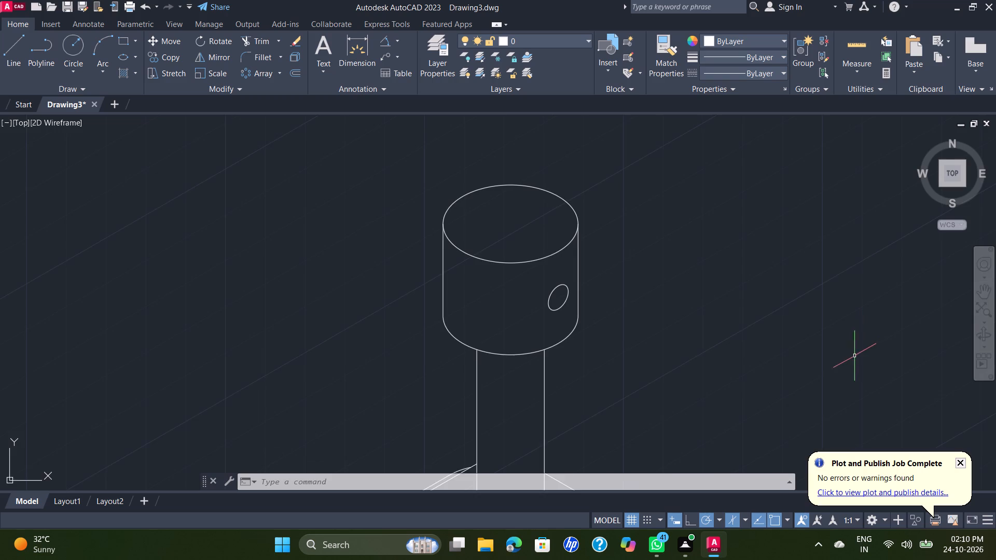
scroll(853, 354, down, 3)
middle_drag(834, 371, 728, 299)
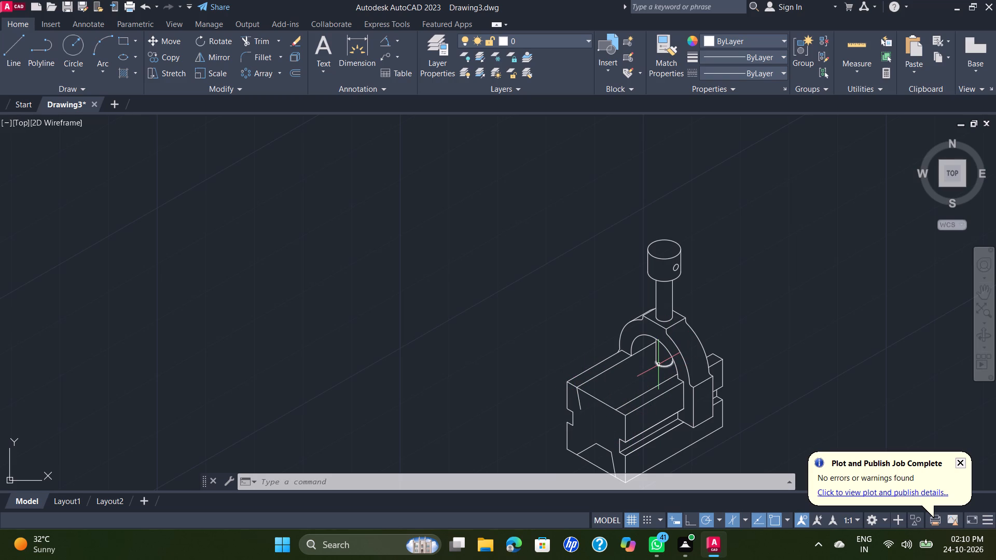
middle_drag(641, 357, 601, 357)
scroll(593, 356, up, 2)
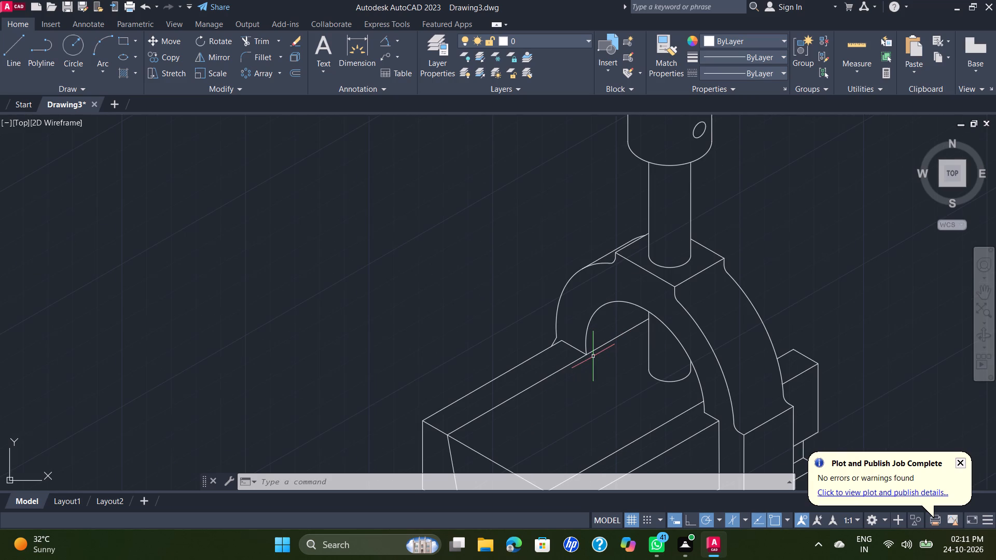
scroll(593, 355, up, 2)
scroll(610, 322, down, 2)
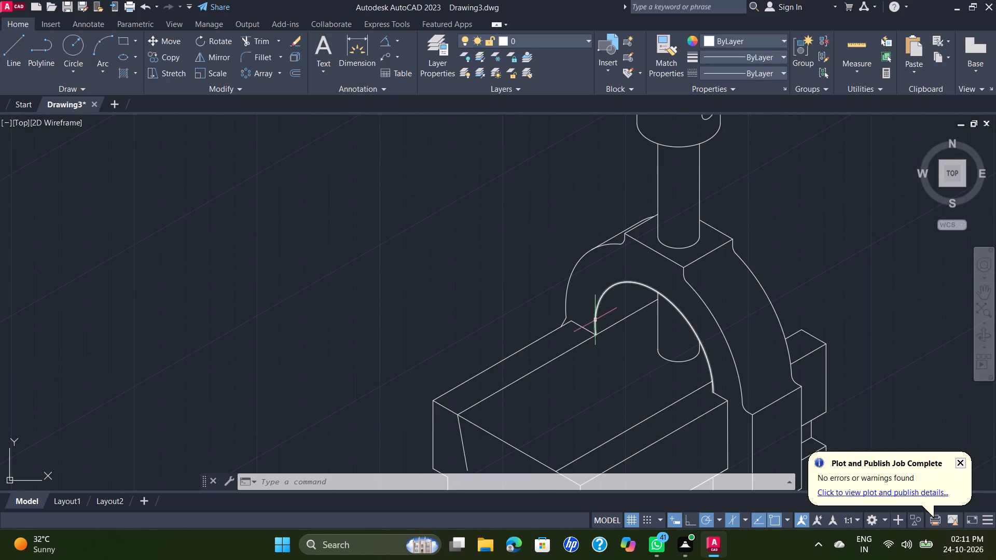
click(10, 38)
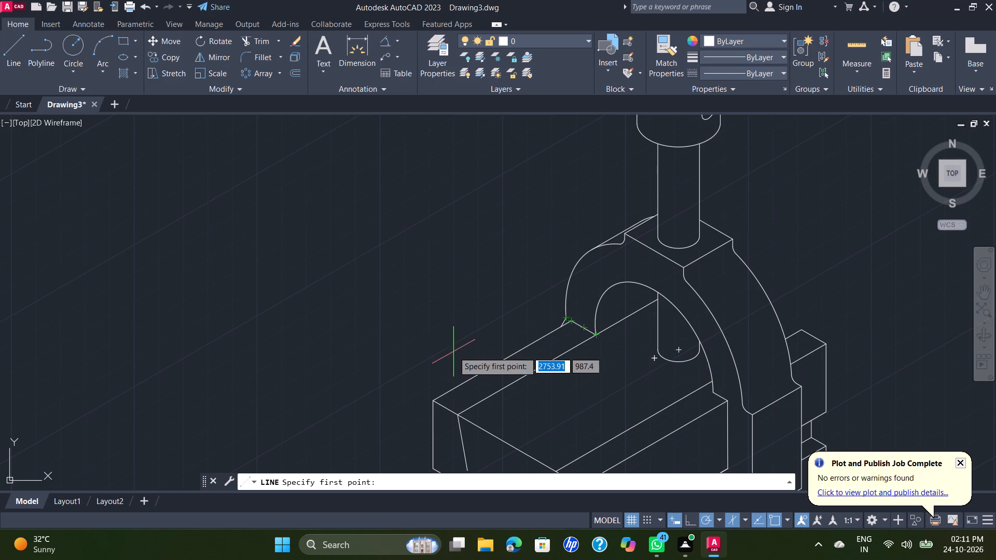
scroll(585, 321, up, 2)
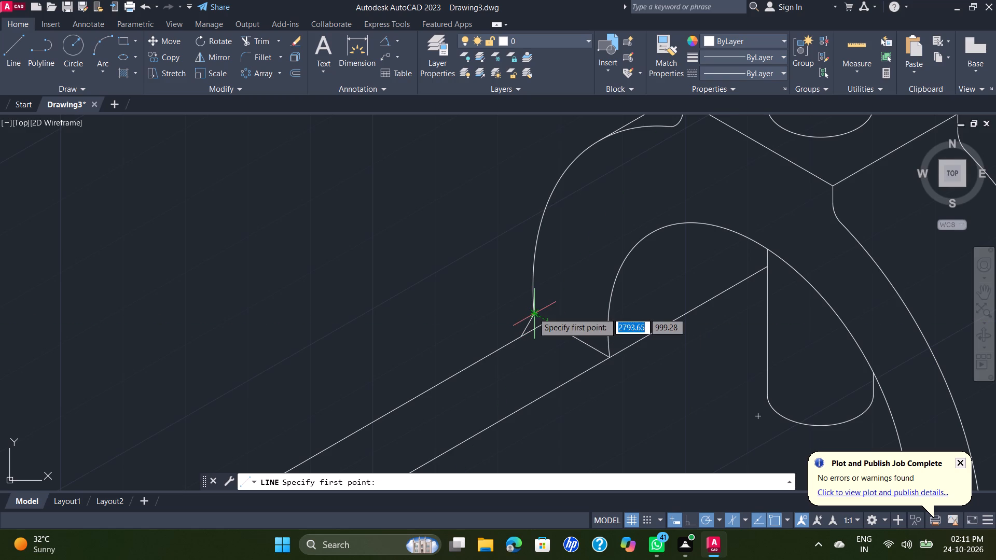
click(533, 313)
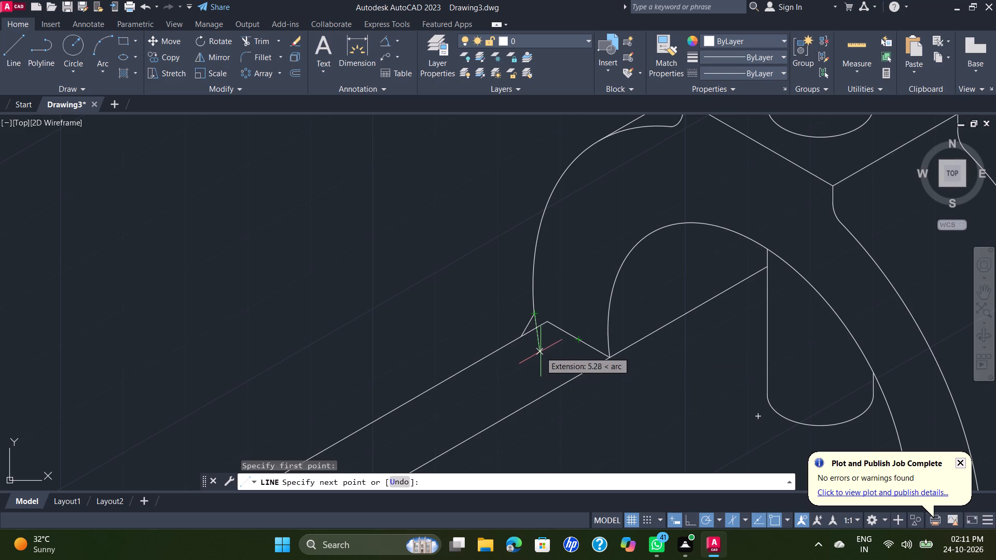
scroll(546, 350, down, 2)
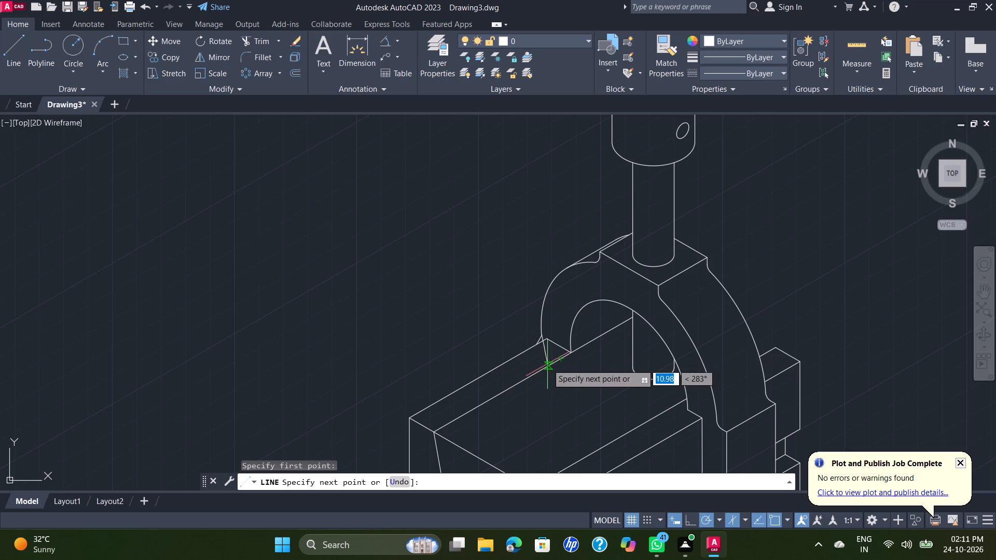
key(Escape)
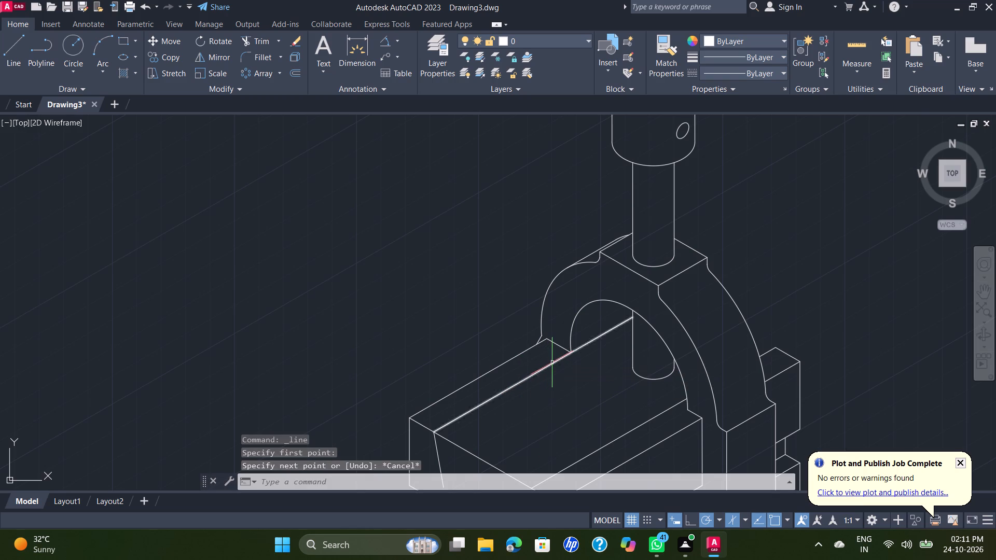
Erase the short edge between the arch's outer and inner foot on the block's top face.
click(561, 345)
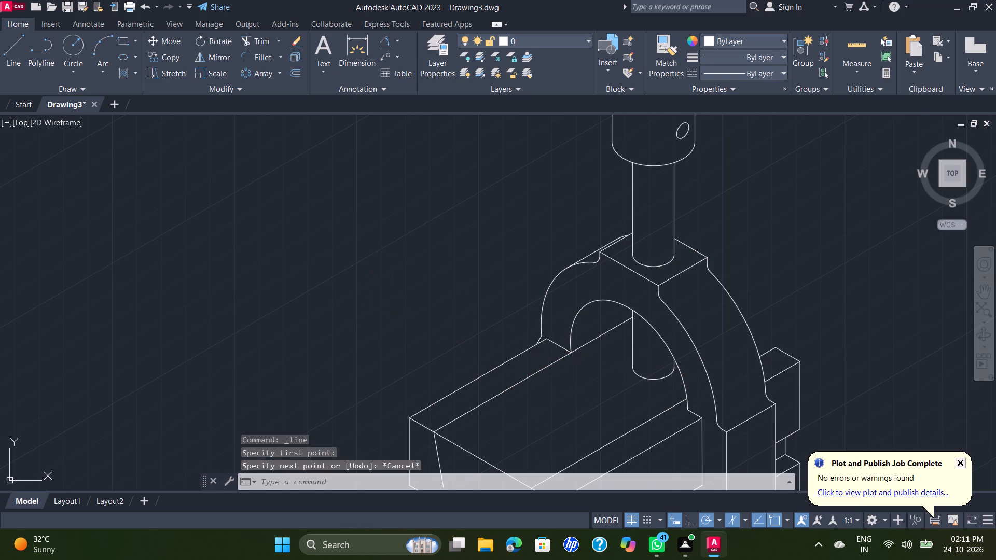
key(Delete)
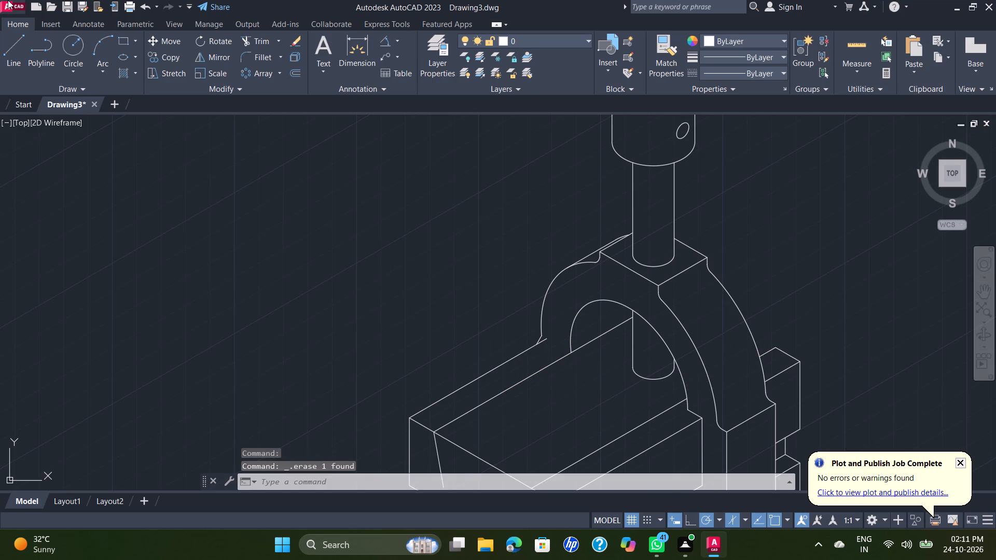
Draw a 6 mm line at 330° from the far end of the block's outer top edge, beside the arch foot.
click(20, 41)
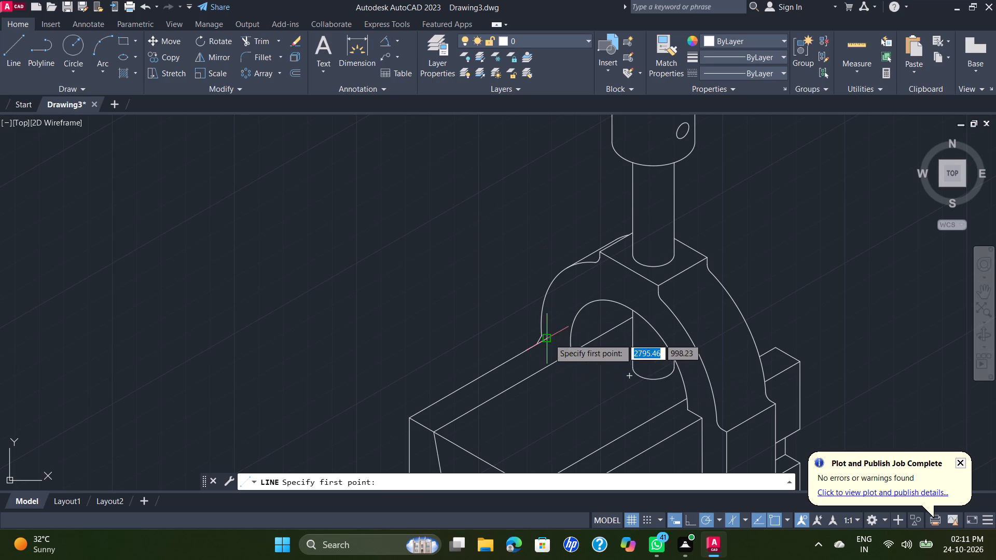
click(549, 339)
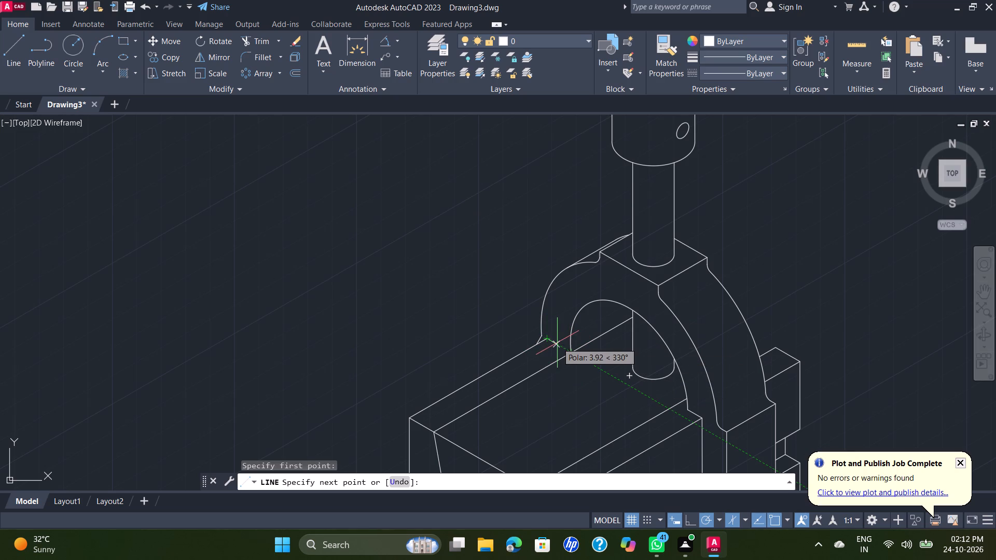
key(6)
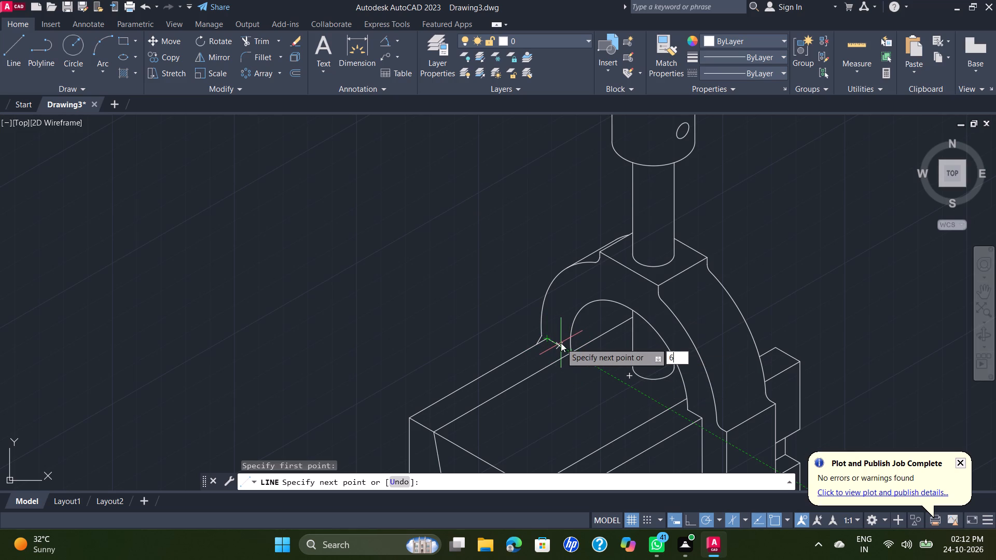
key(Return)
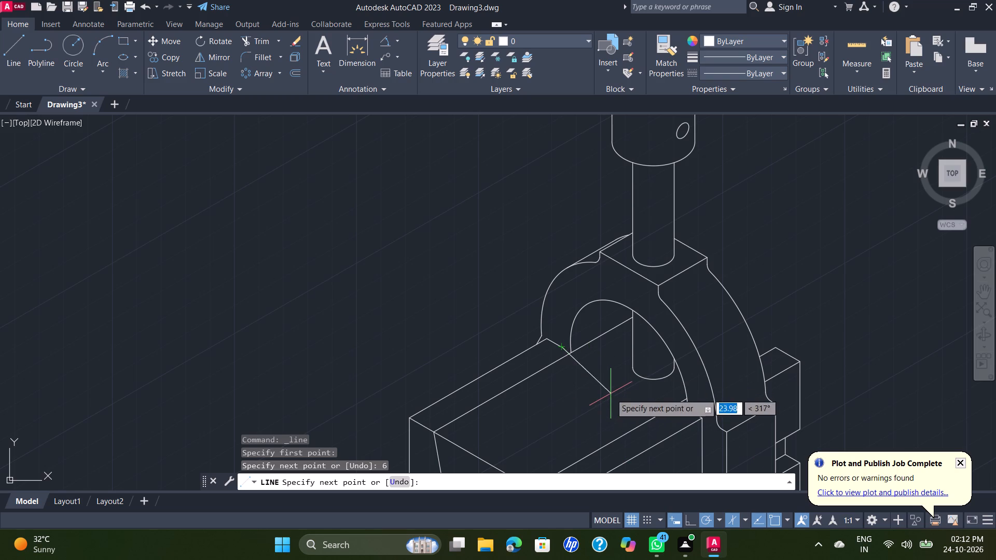
key(Escape)
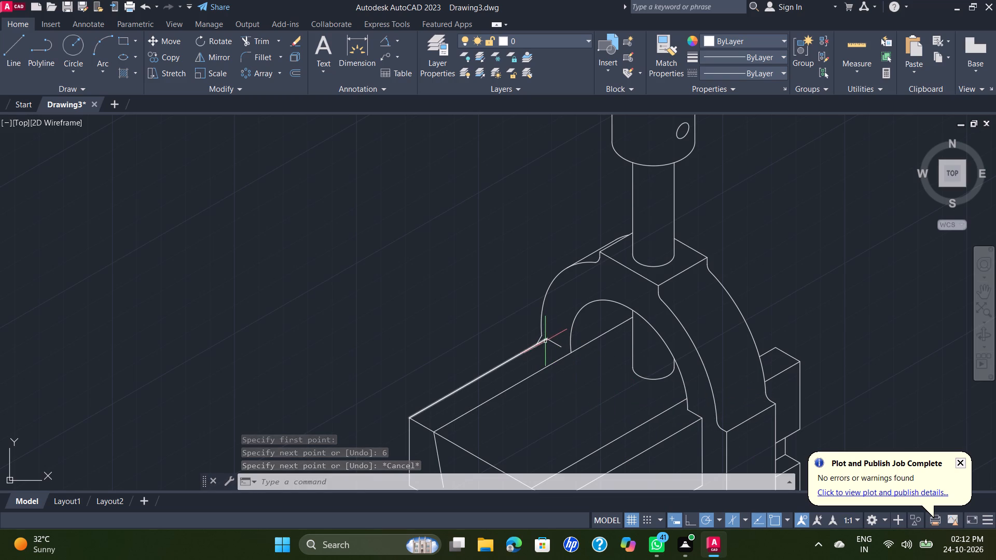
Draw a line at 30° from the end of the 6 mm line to just past the arch's inner curve.
scroll(605, 374, down, 1)
middle_drag(605, 374, 611, 358)
scroll(605, 360, up, 1)
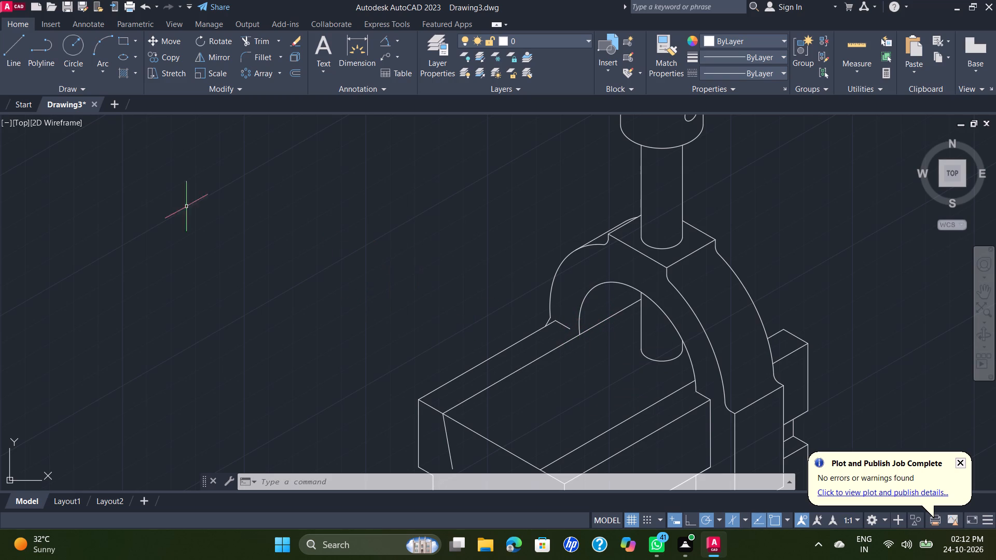
click(9, 50)
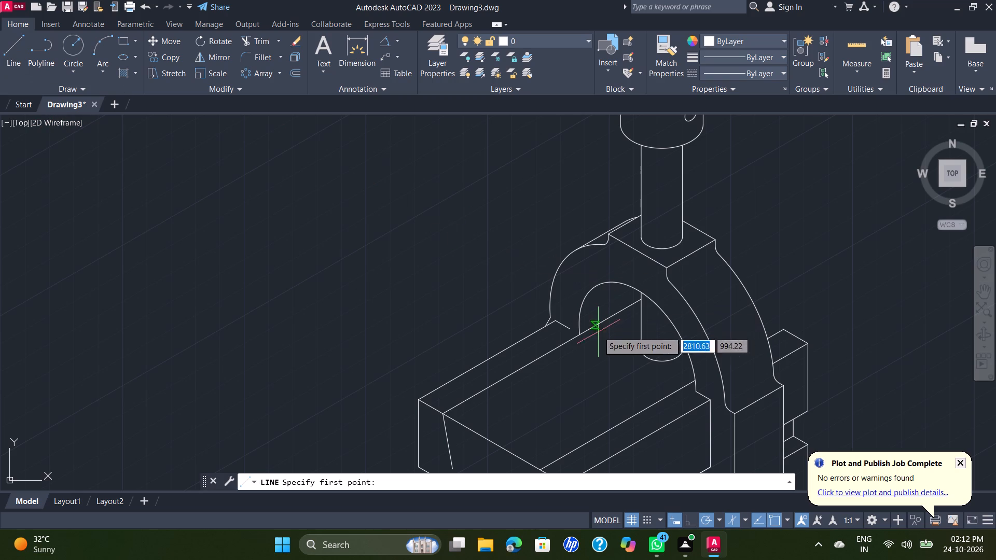
click(568, 329)
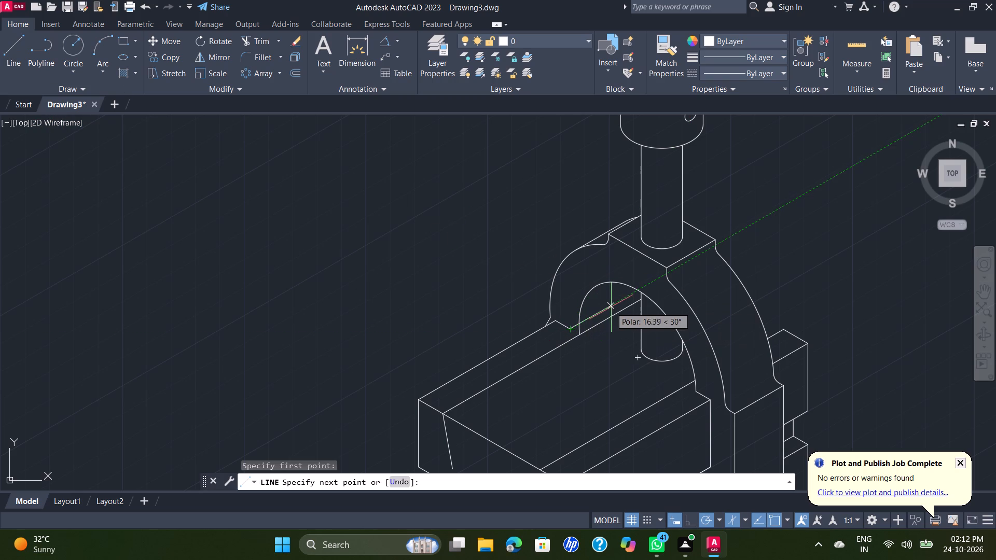
click(645, 283)
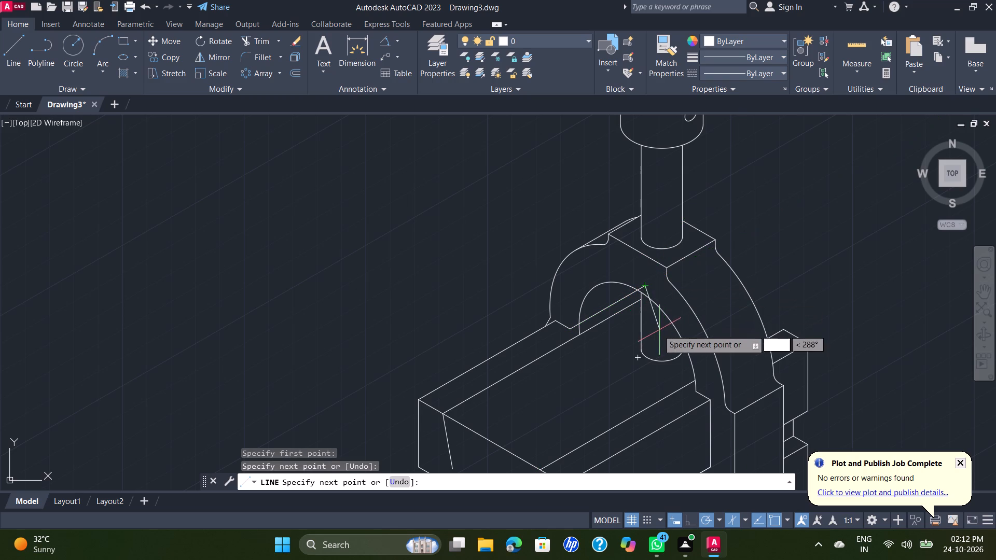
key(Escape)
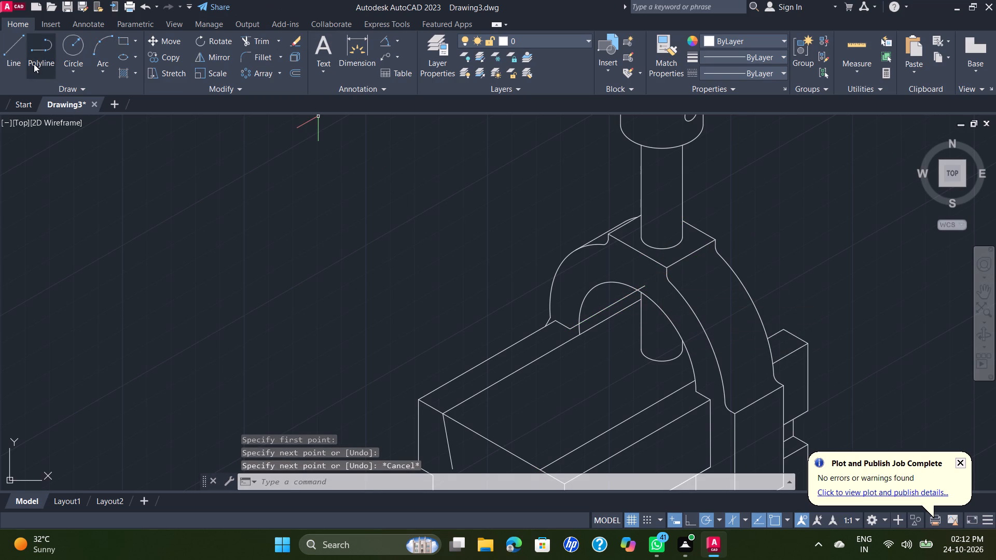
Trim the arch's inner curve below the new 30° line and the line's overhang beyond the curve.
click(269, 40)
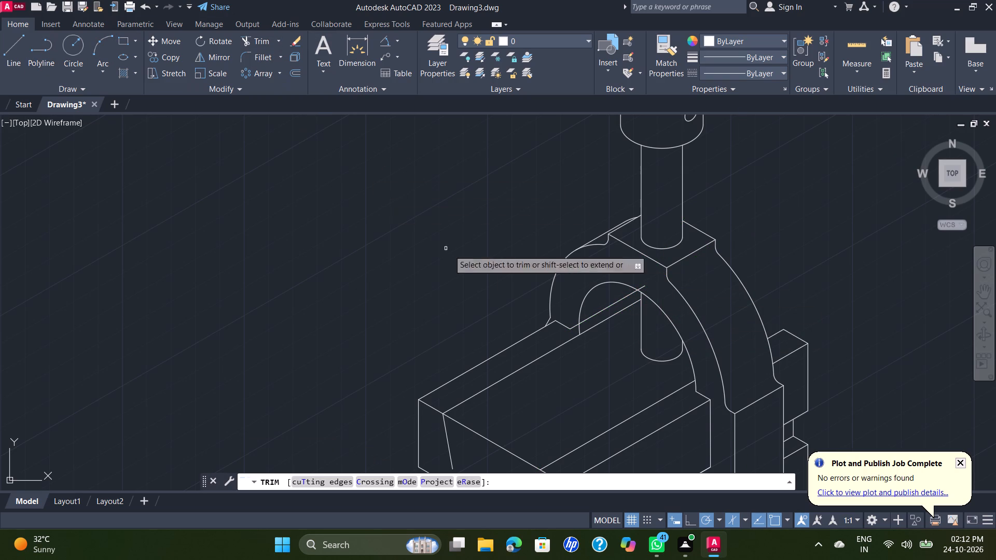
scroll(591, 327, up, 2)
click(561, 330)
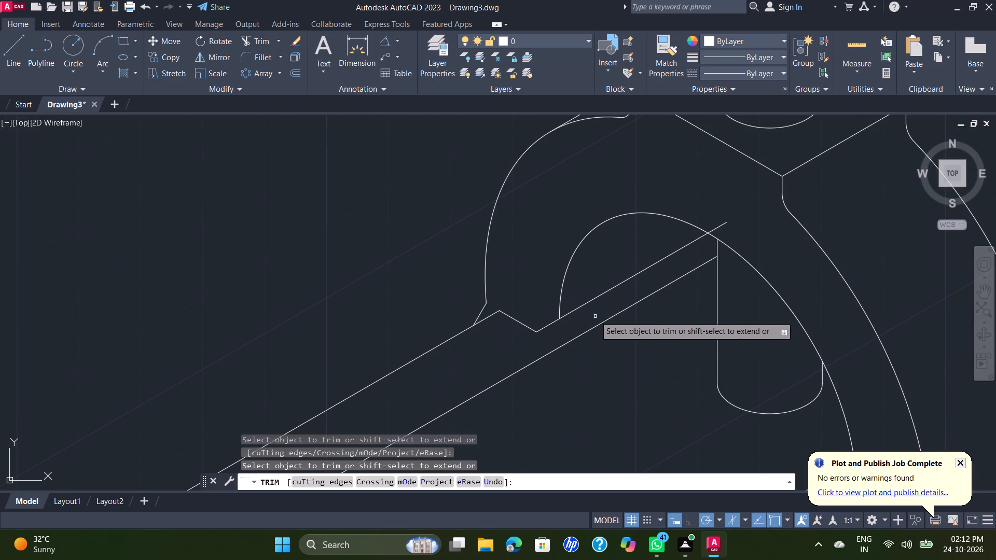
click(716, 227)
scroll(746, 243, down, 1)
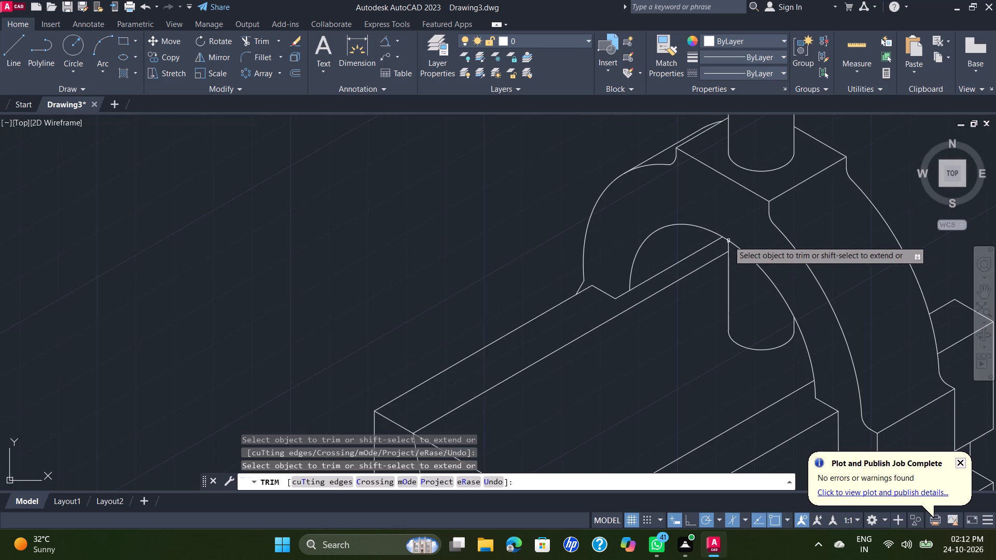
scroll(722, 244, up, 2)
key(Escape)
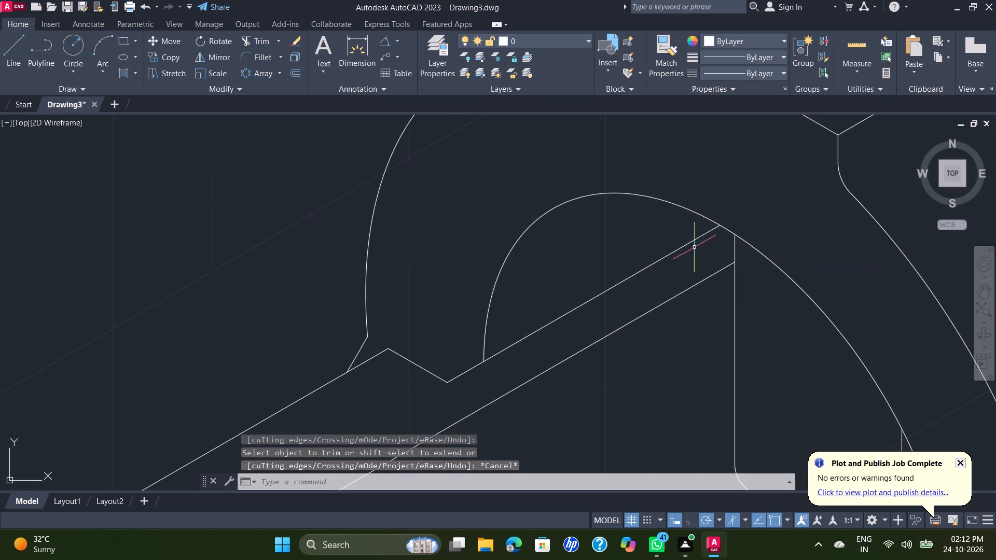
Draw a 20 mm line at 30° from the foot of the arch's inner curve, continuing vertically up about 4.74 mm past the curve.
click(6, 51)
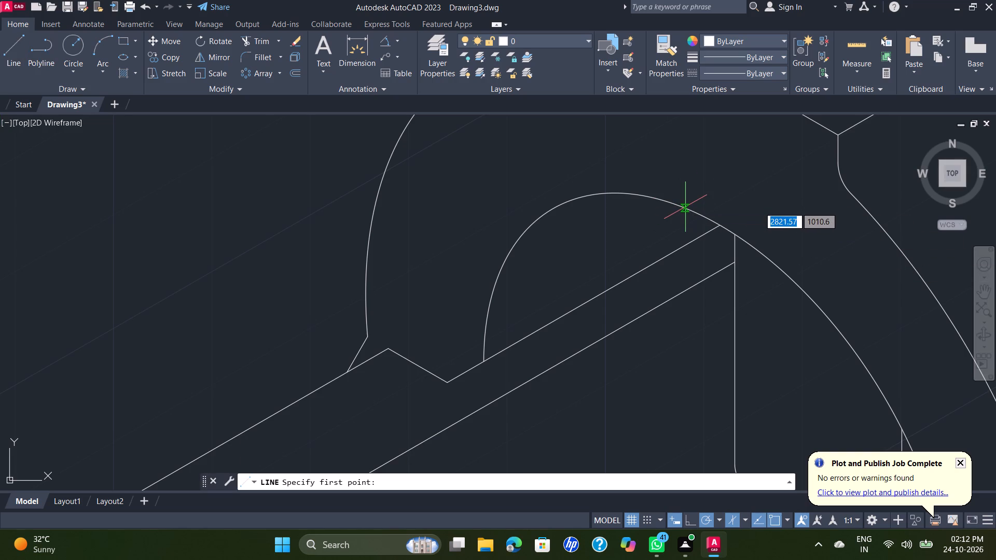
click(482, 362)
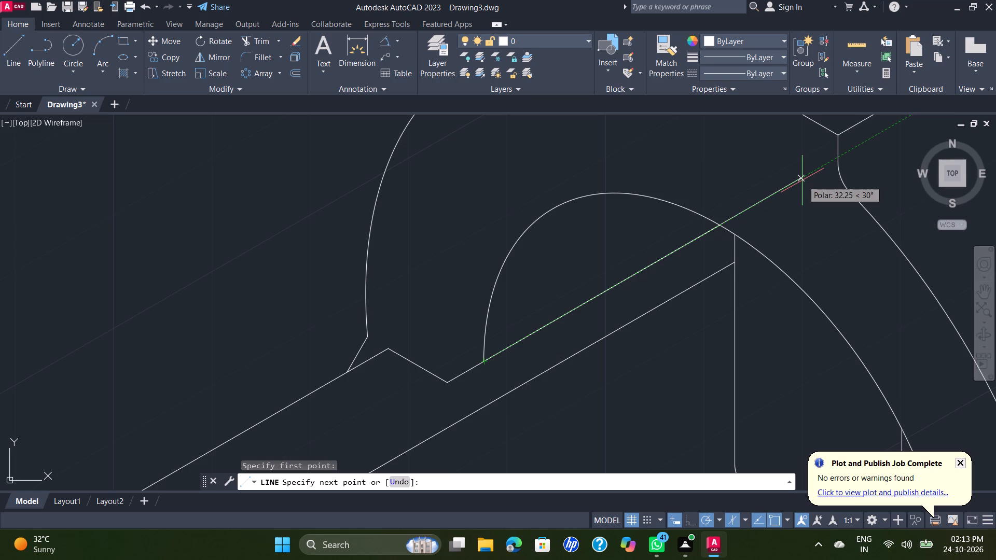
text(20)
key(Return)
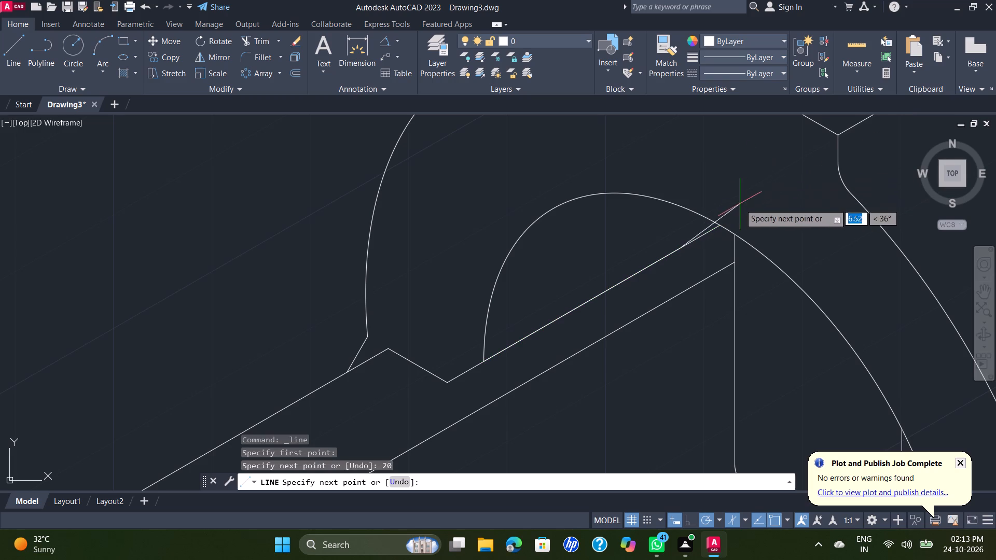
click(682, 194)
key(Escape)
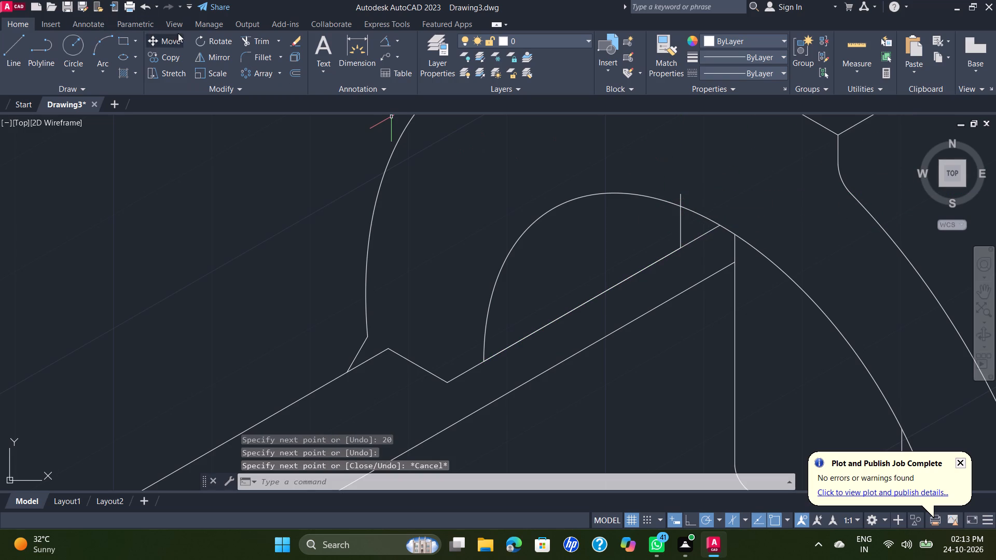
Trim the 30° line beyond the short vertical, the vertical's overhang above the arch curve, and the overlapping 30° segment.
click(256, 35)
click(706, 234)
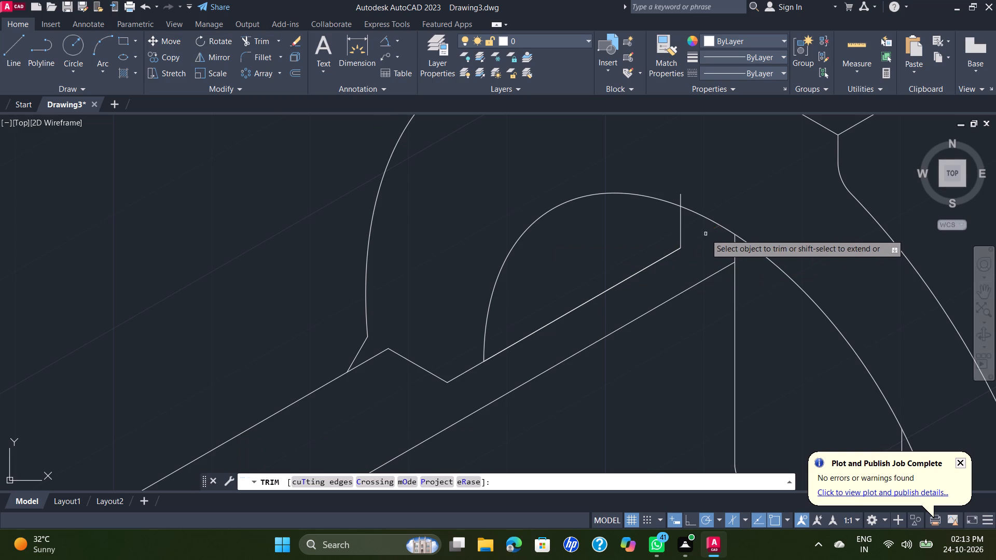
click(680, 201)
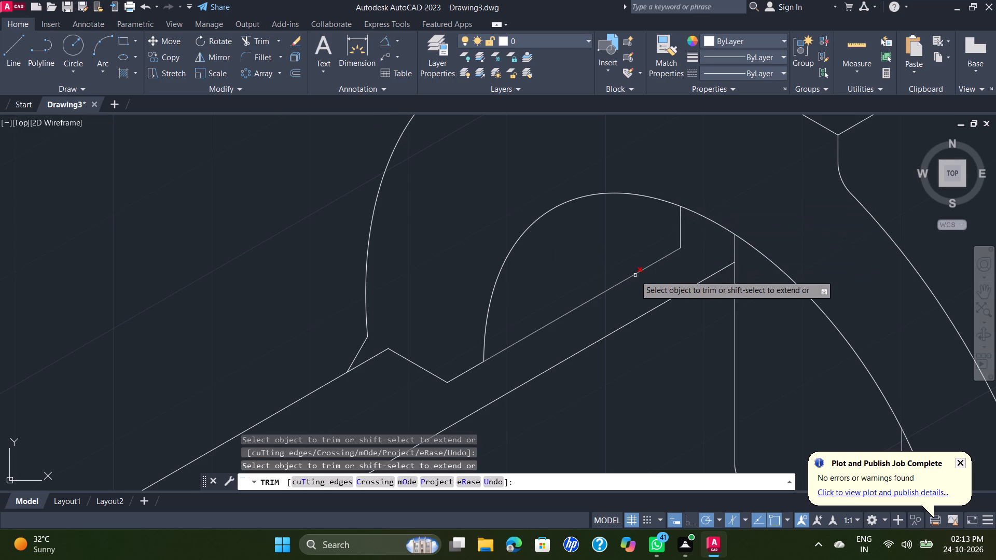
click(635, 274)
scroll(670, 275, down, 1)
key(Escape)
scroll(666, 327, down, 3)
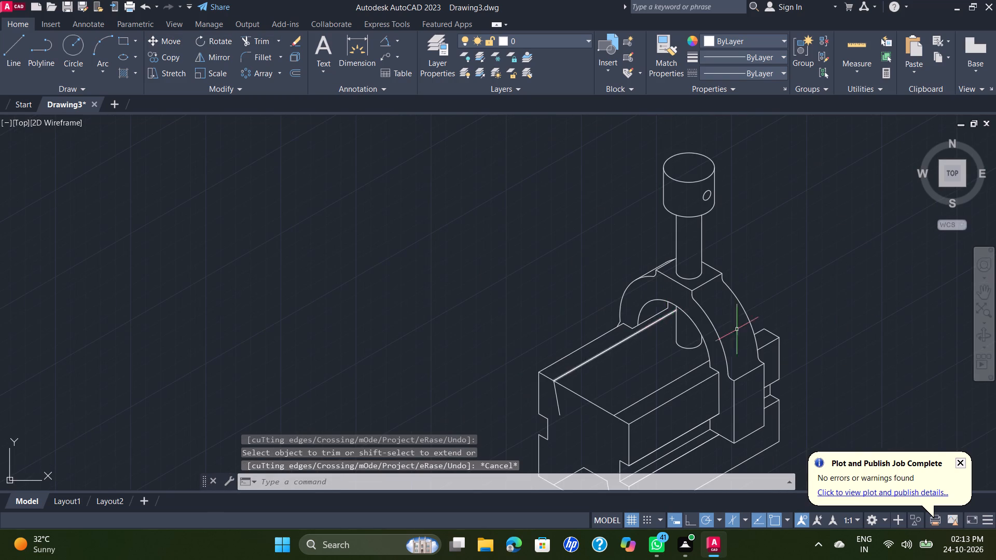
Erase the short slanted line and the upper groove-opening edge on the block's front face.
middle_drag(839, 298, 748, 231)
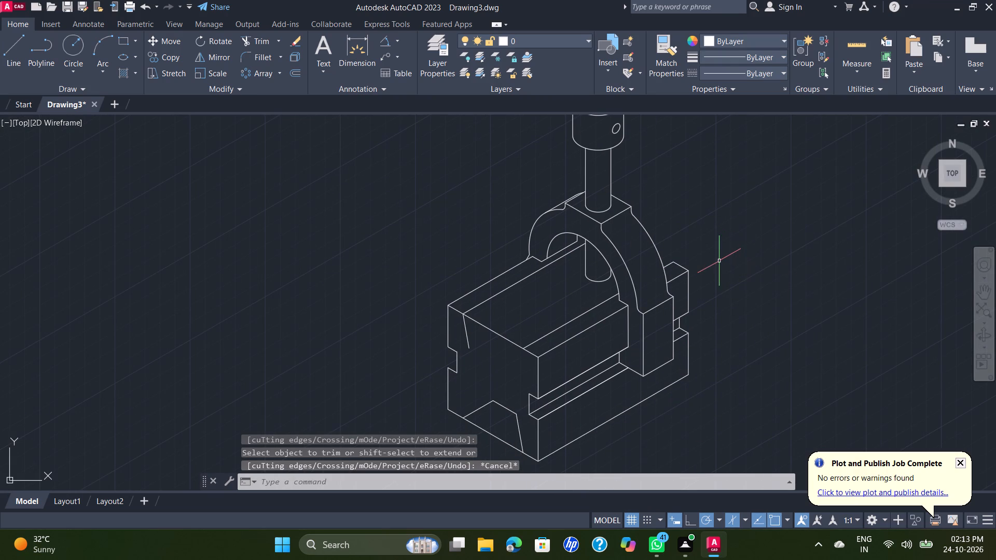
scroll(715, 260, down, 1)
middle_drag(724, 237, 715, 265)
scroll(724, 237, down, 1)
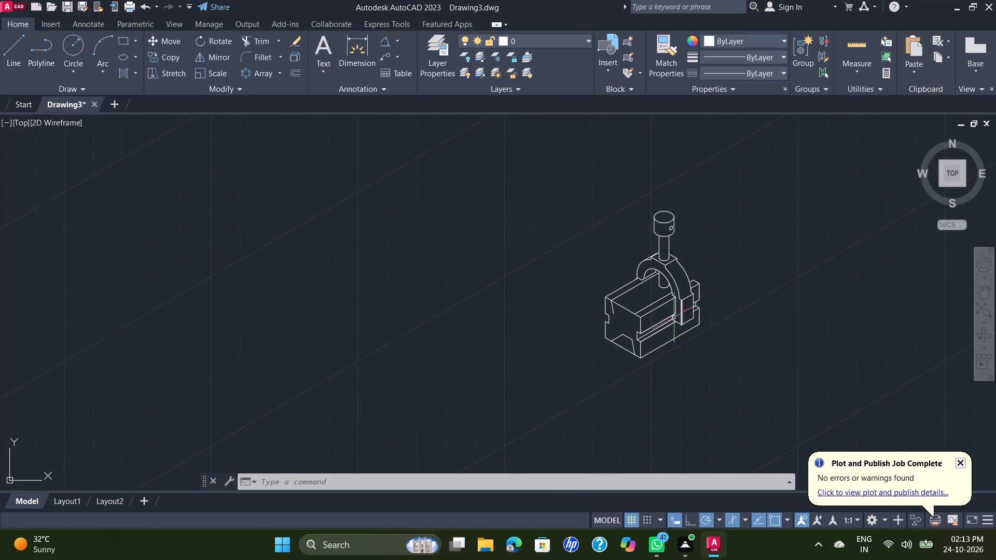
scroll(655, 307, up, 3)
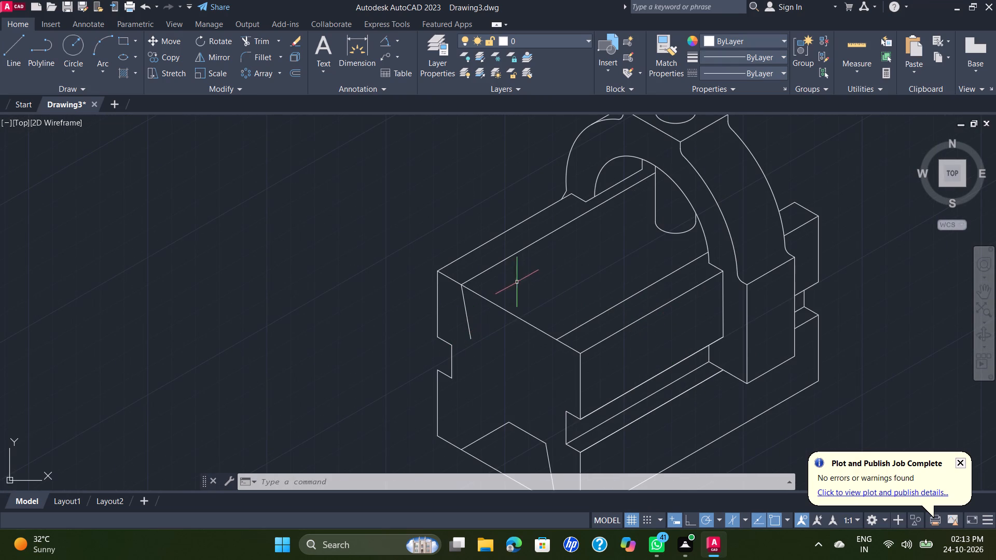
click(524, 323)
click(467, 313)
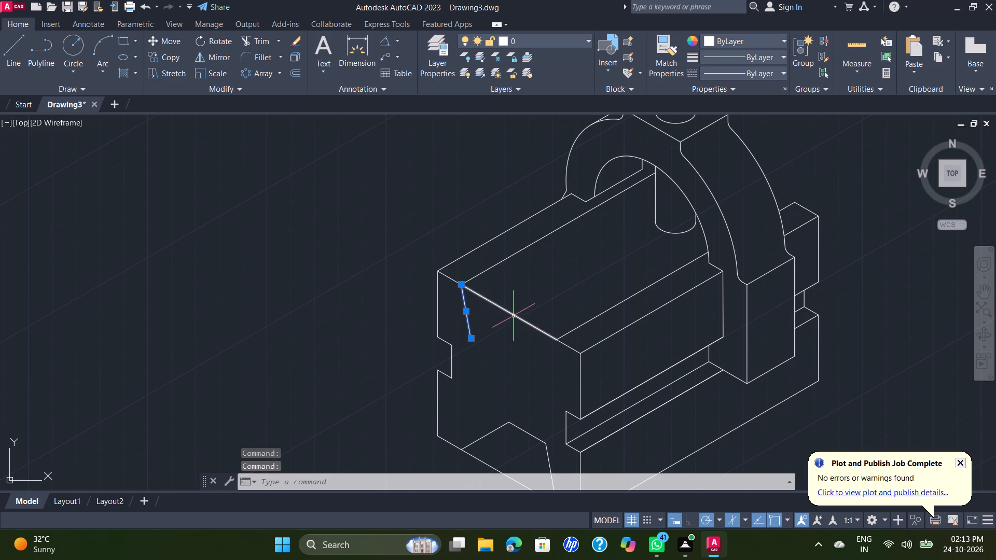
key(Delete)
click(513, 316)
key(Delete)
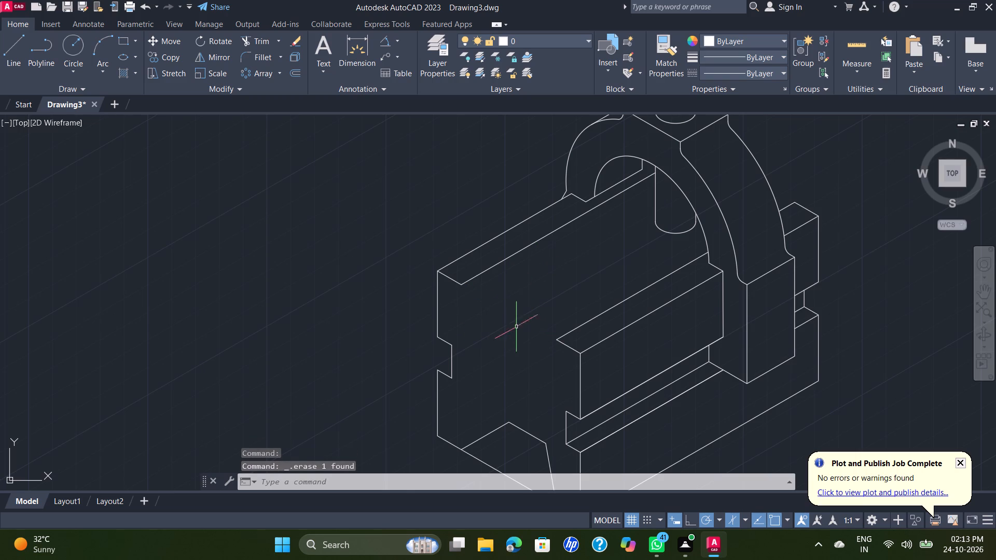
Erase the three lines of the lower groove outline and the long bottom edge segment on the block's front face.
scroll(528, 363, down, 2)
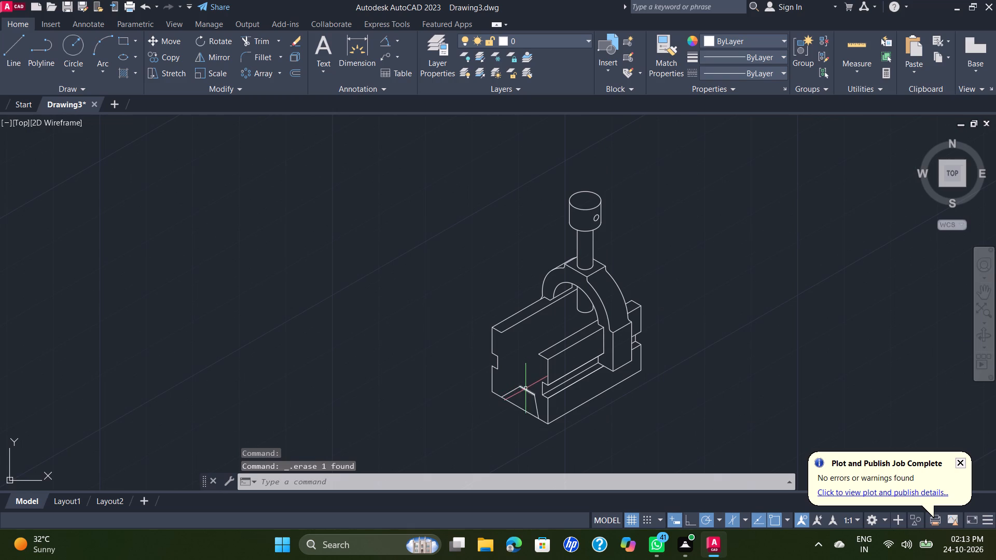
click(525, 389)
click(539, 409)
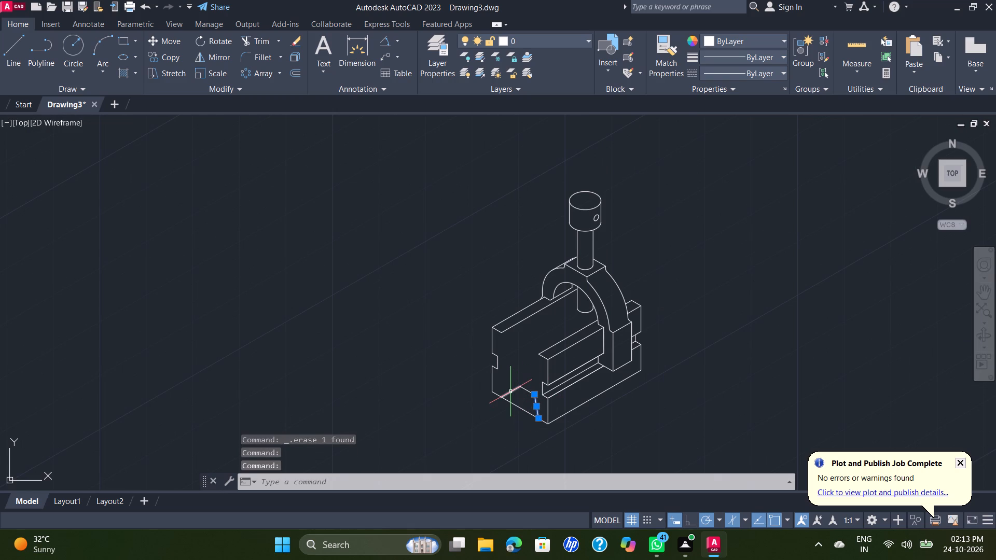
key(Delete)
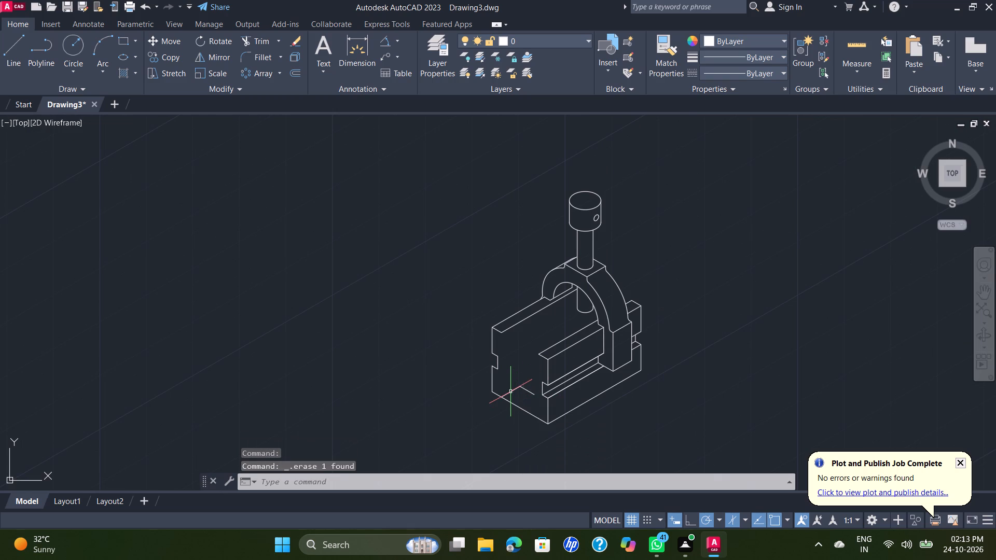
click(511, 391)
key(Delete)
click(528, 392)
key(Delete)
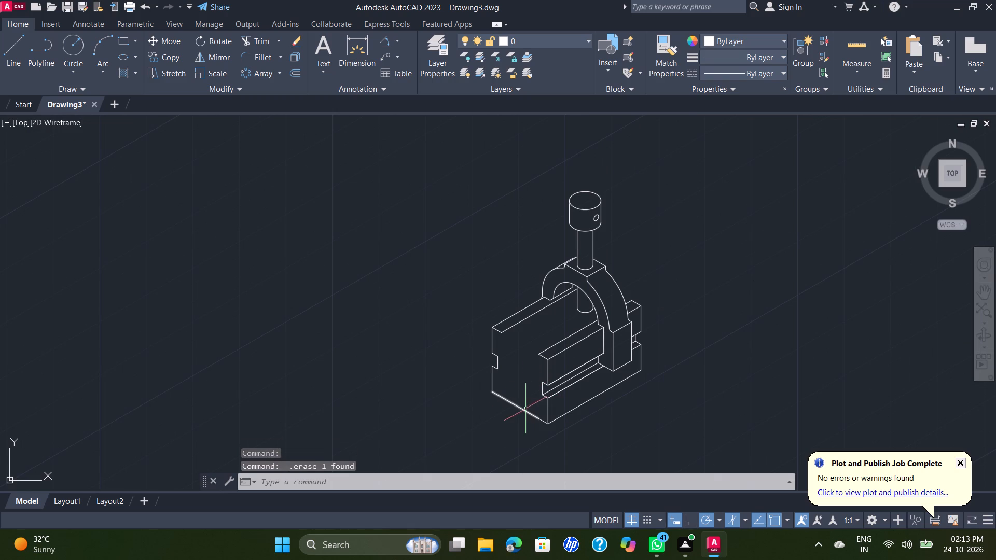
click(523, 409)
key(Delete)
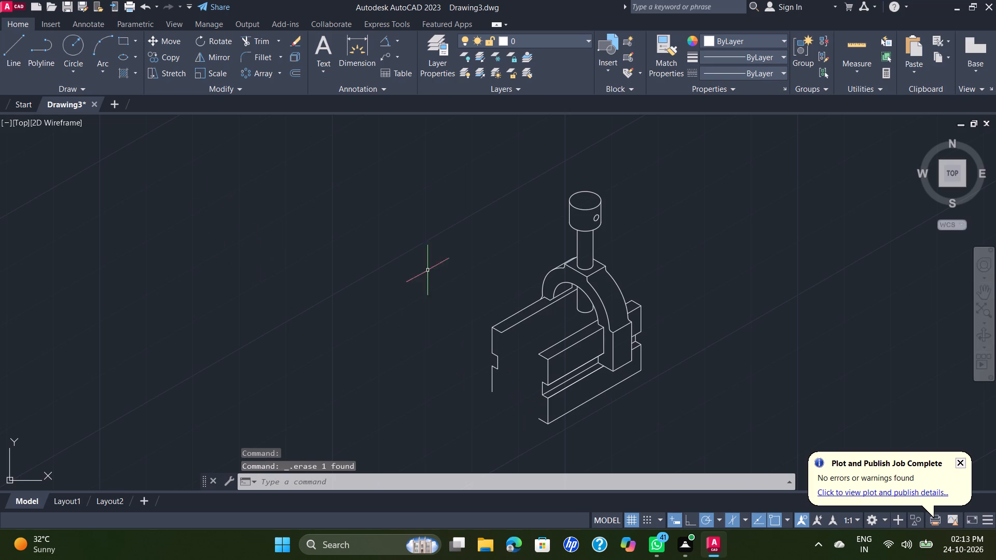
Draw a 10 mm line at 330° from the lower end of the front face's outer vertical edge.
click(18, 35)
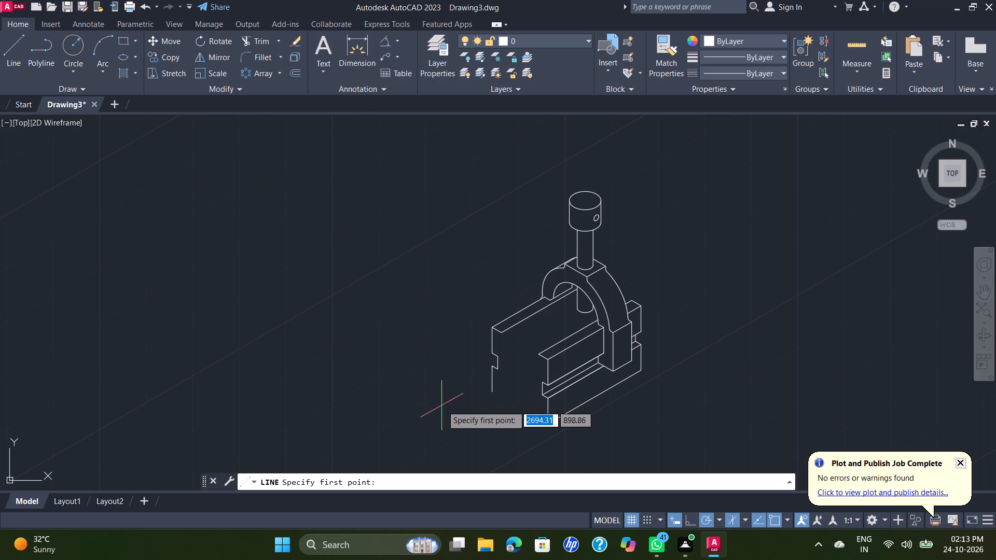
scroll(457, 403, up, 1)
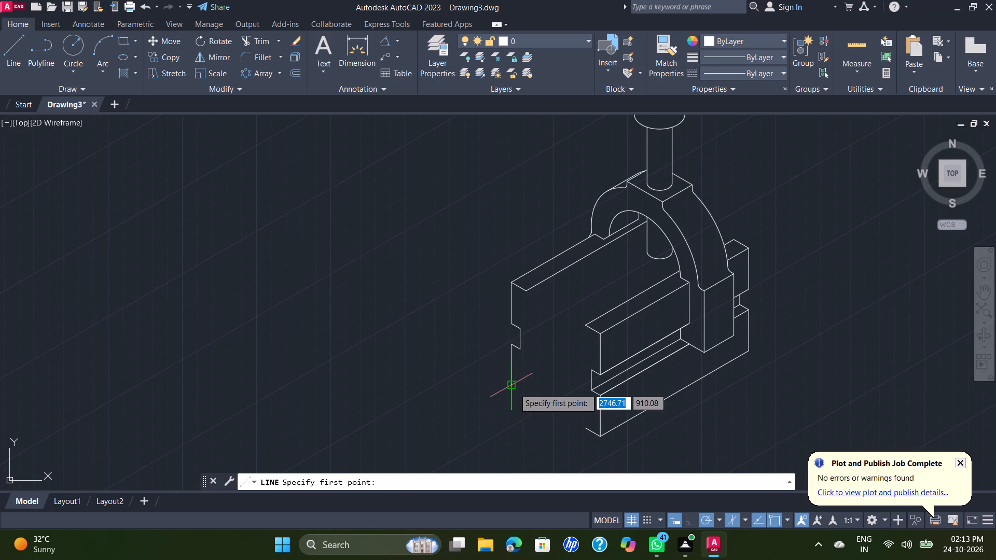
click(513, 387)
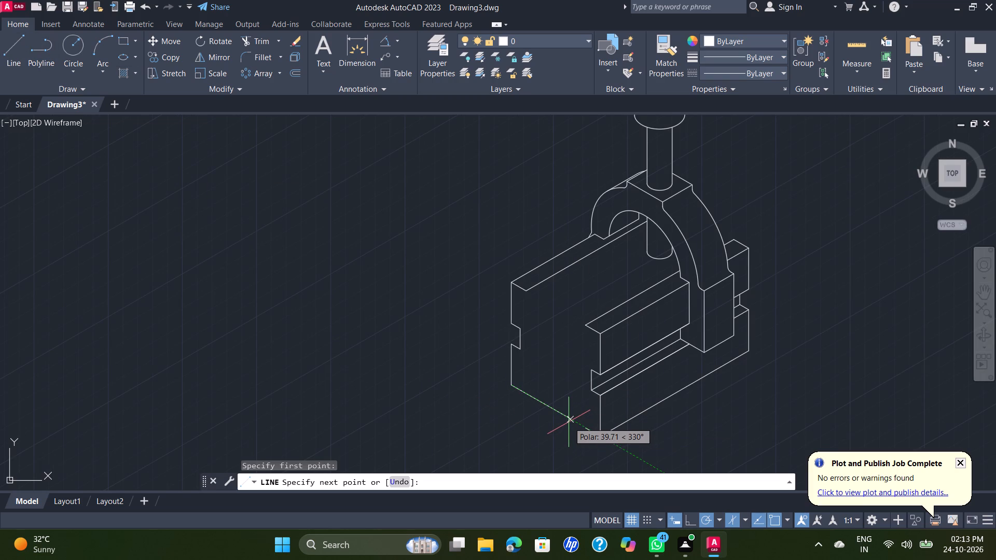
text(10)
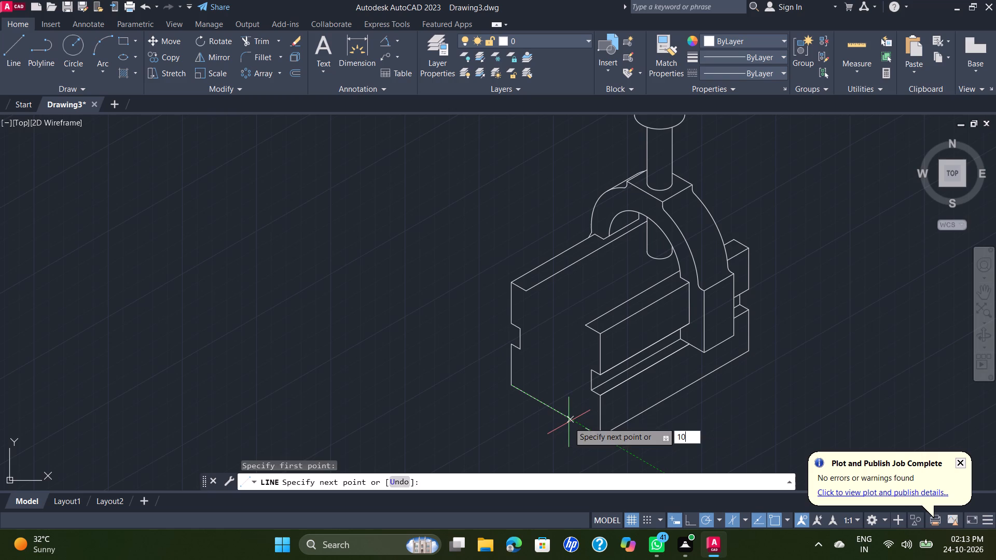
key(Return)
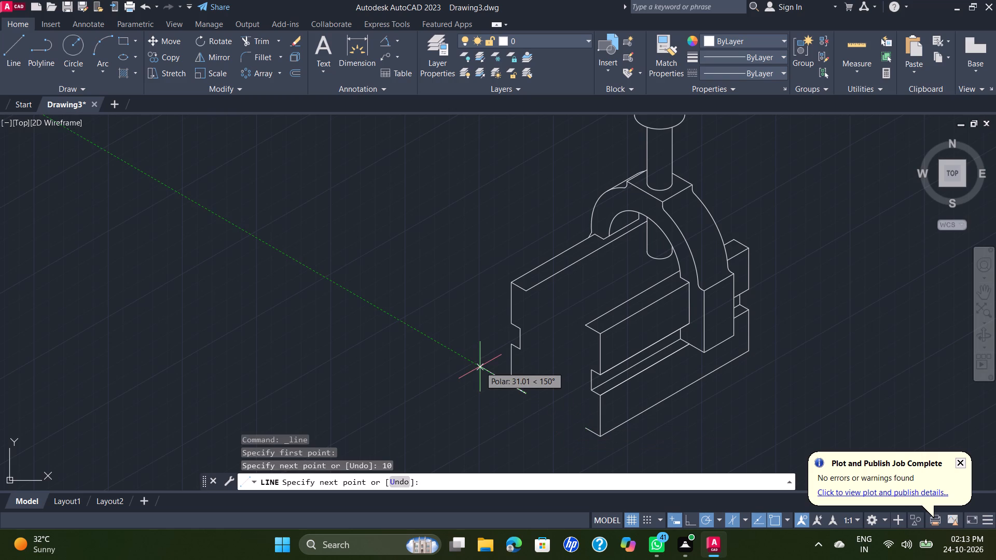
key(Escape)
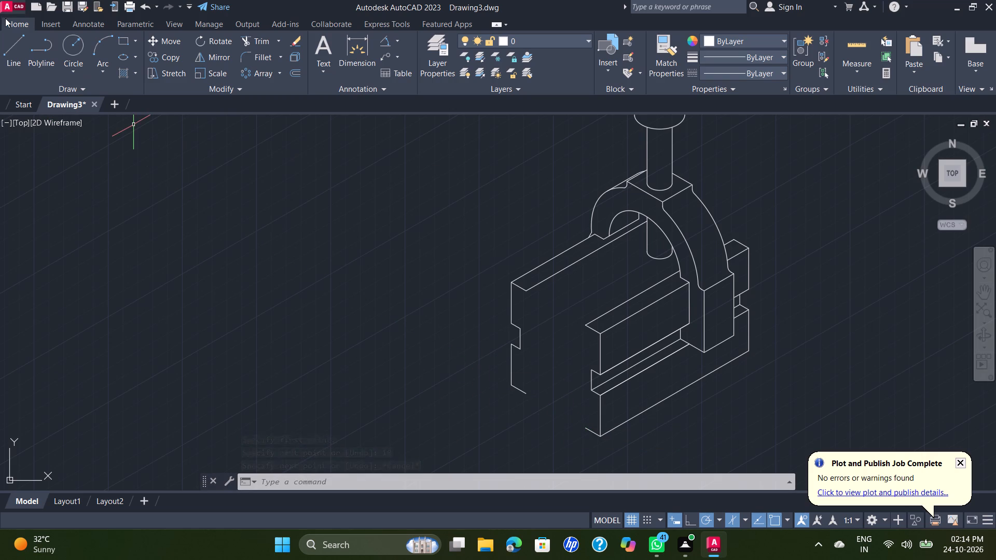
Draw a line joining the short stub at the block's bottom front corner to the end of the 10 mm line.
click(16, 37)
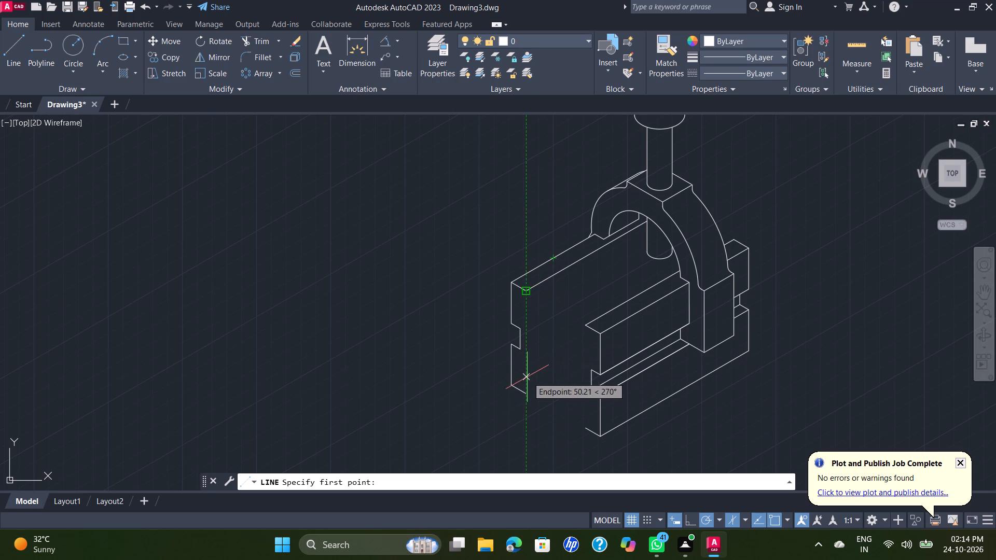
key(Escape)
key(space)
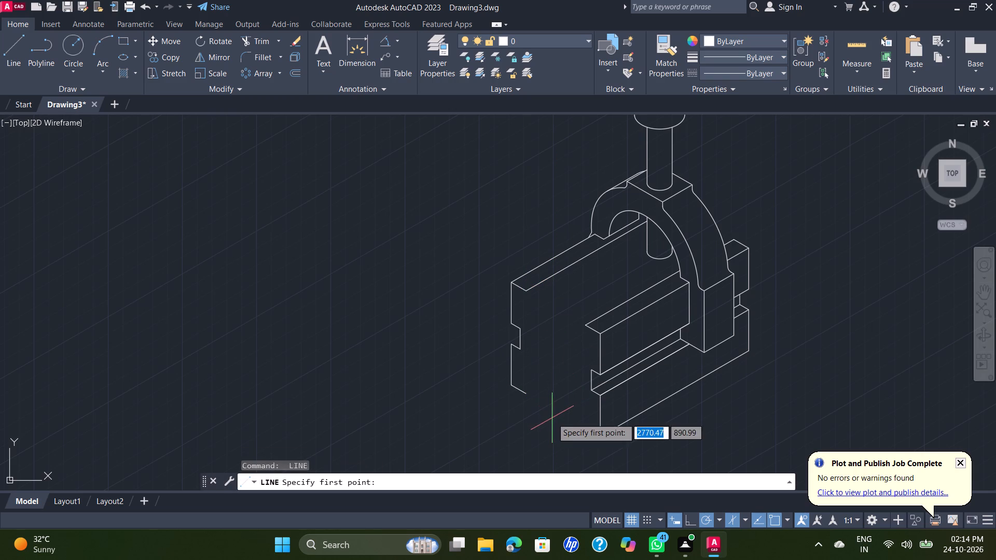
click(584, 426)
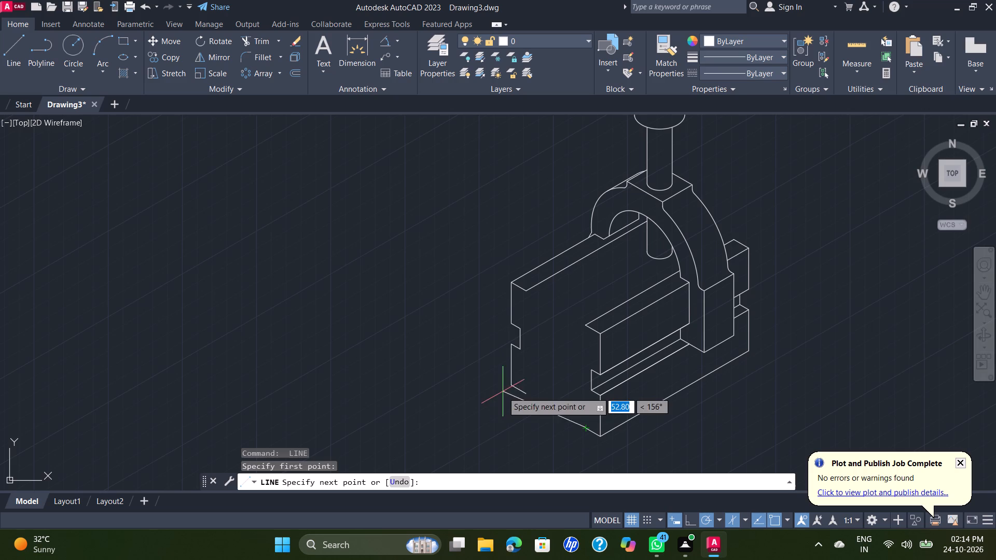
click(524, 395)
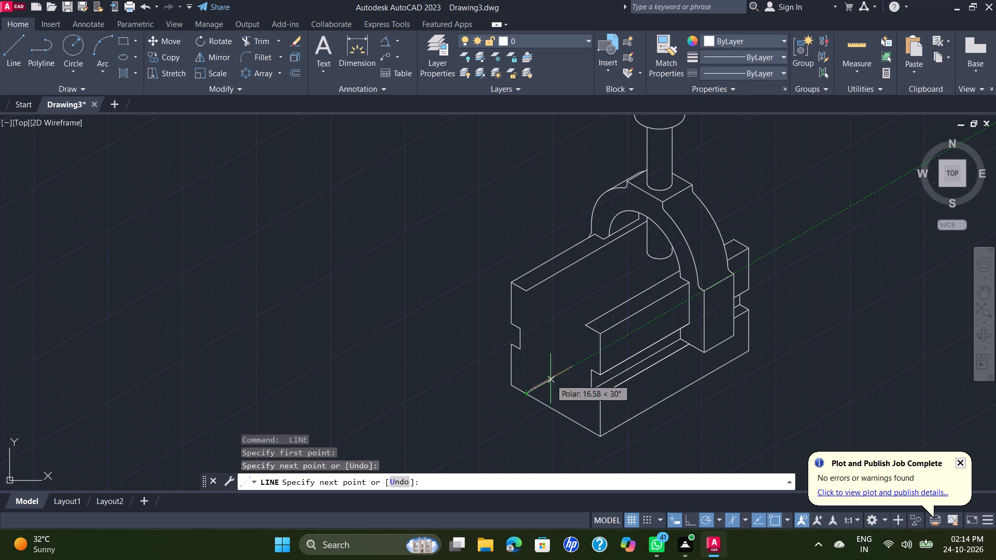
key(Escape)
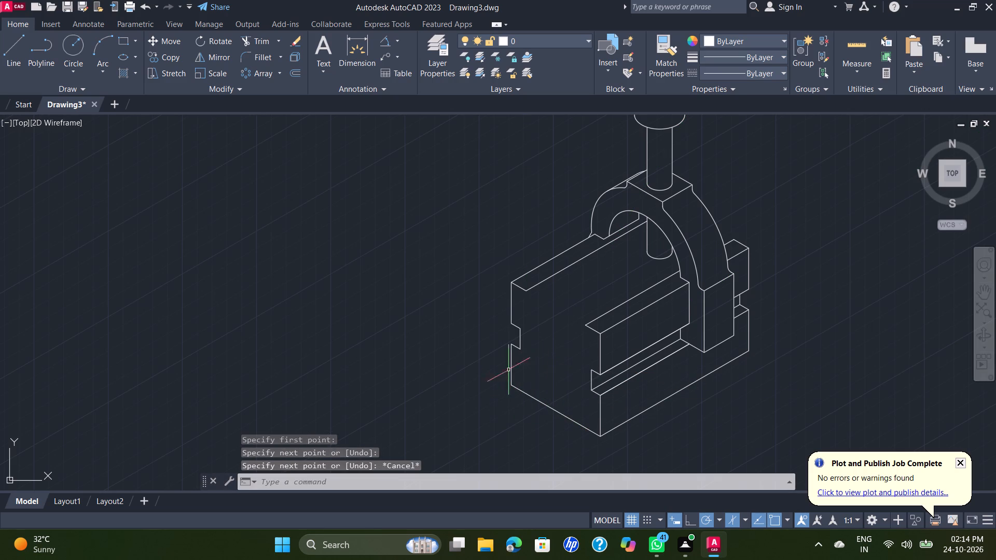
Draw a 20 mm vertical line upward from the midpoint of the new bottom line.
key(space)
click(554, 410)
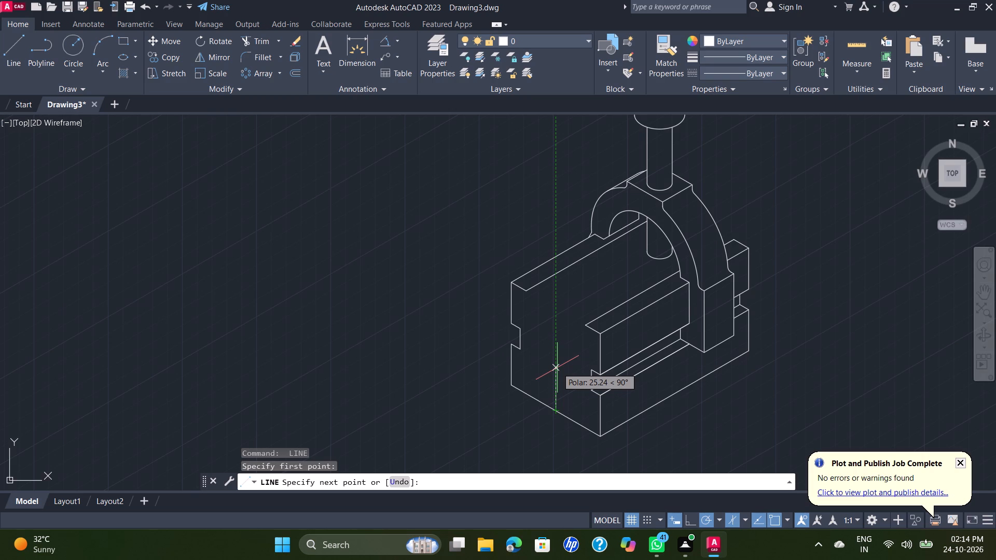
text(20)
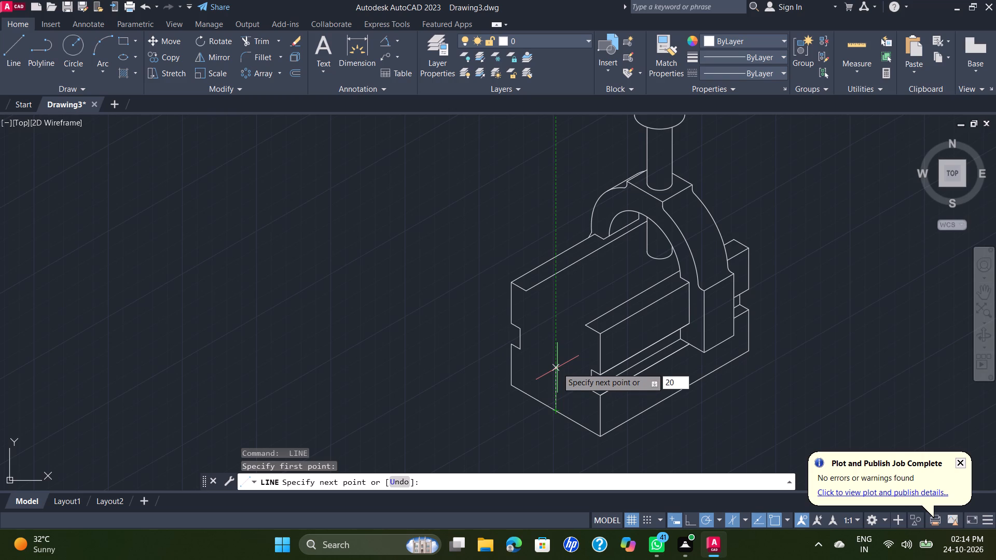
key(Return)
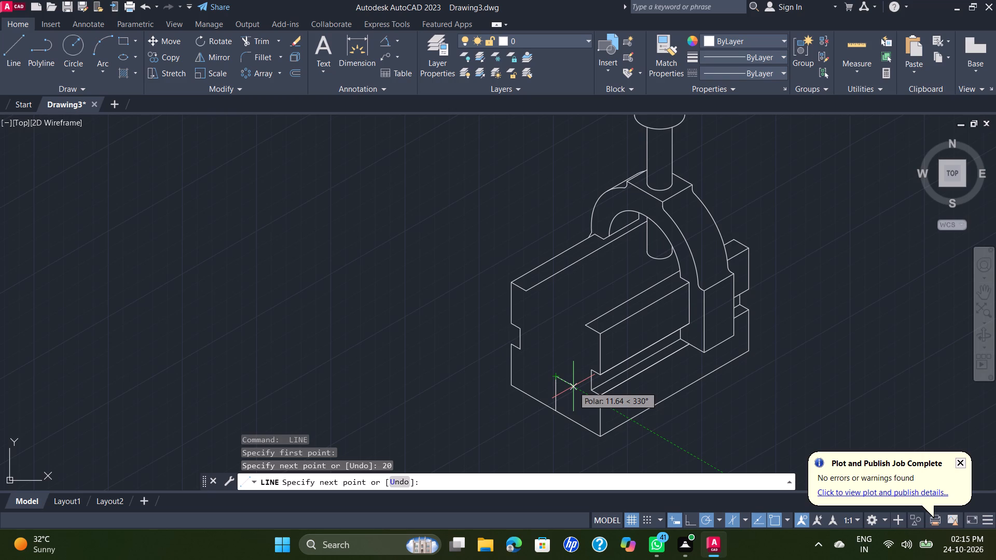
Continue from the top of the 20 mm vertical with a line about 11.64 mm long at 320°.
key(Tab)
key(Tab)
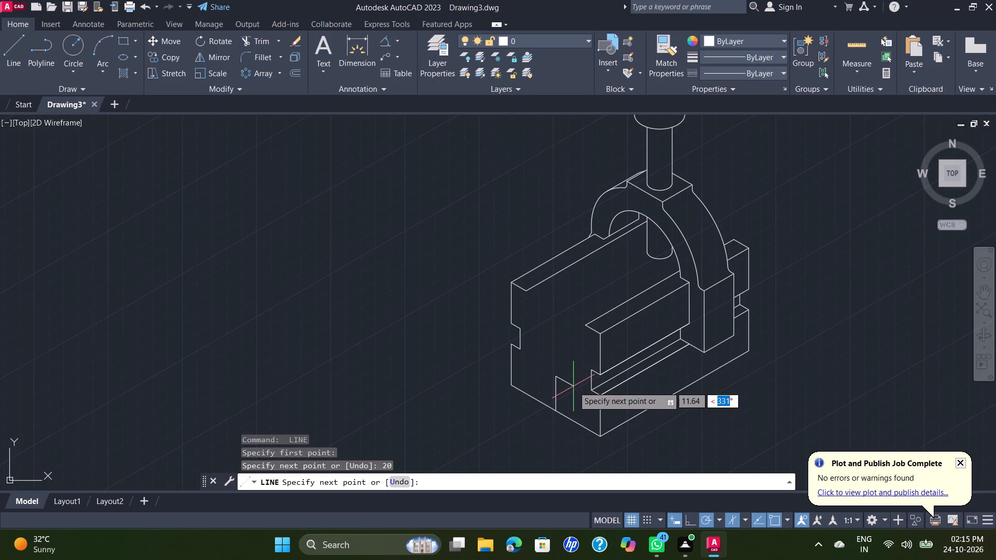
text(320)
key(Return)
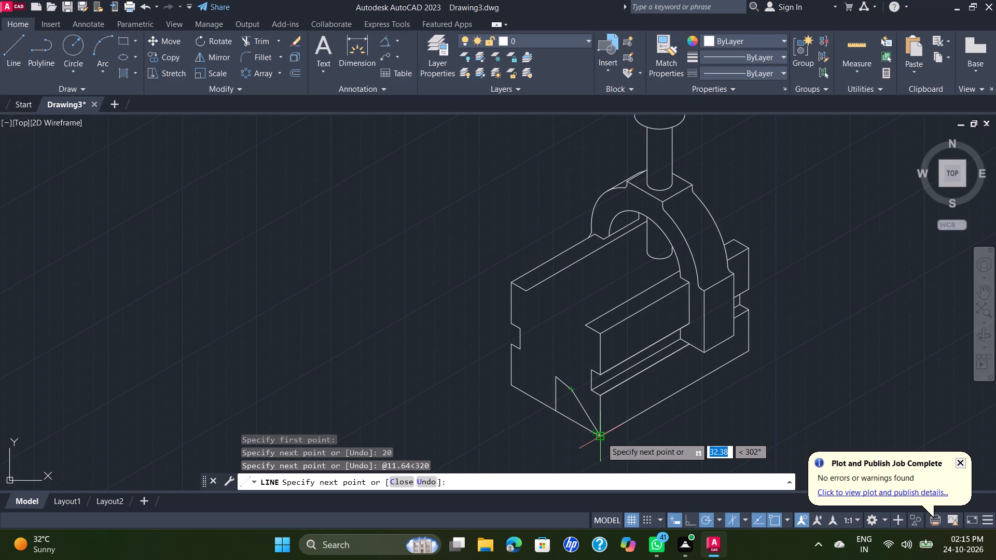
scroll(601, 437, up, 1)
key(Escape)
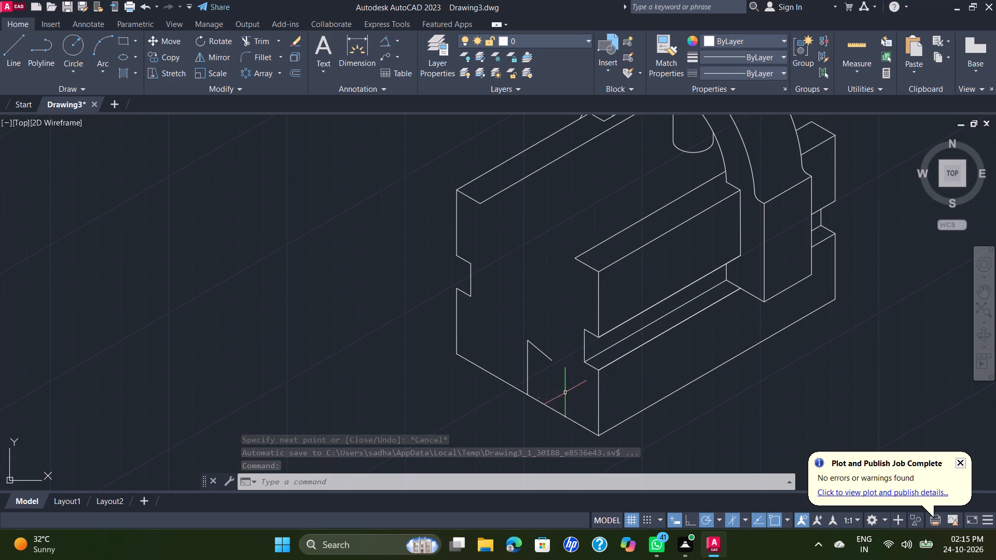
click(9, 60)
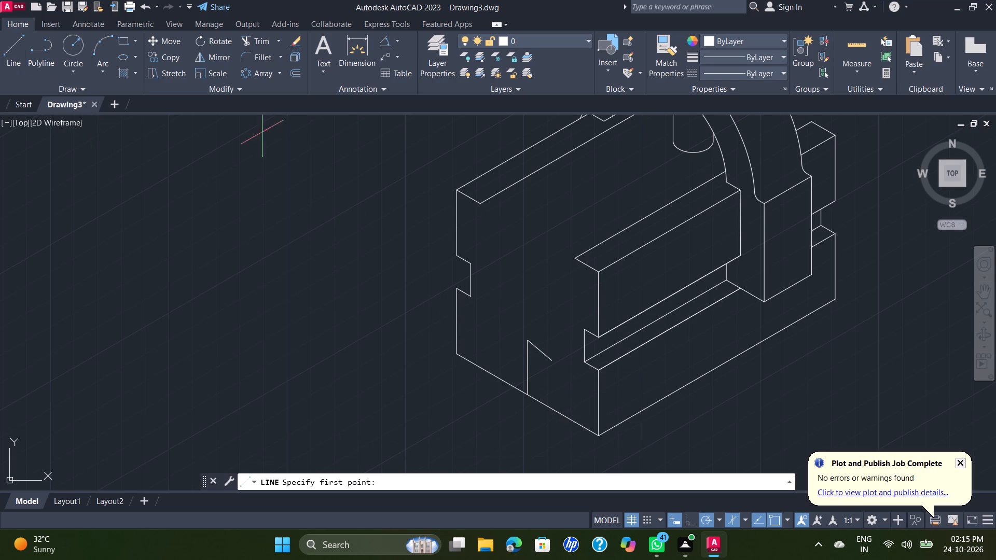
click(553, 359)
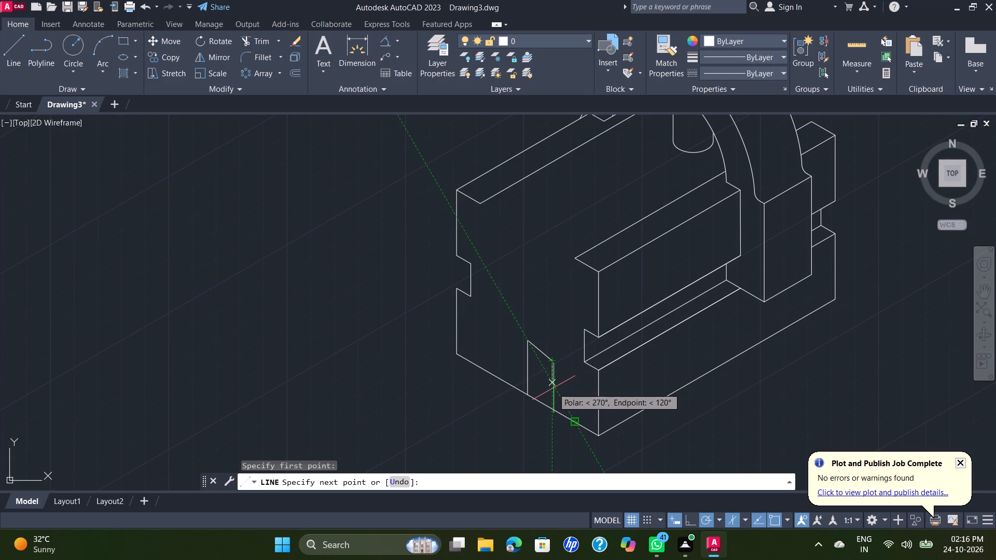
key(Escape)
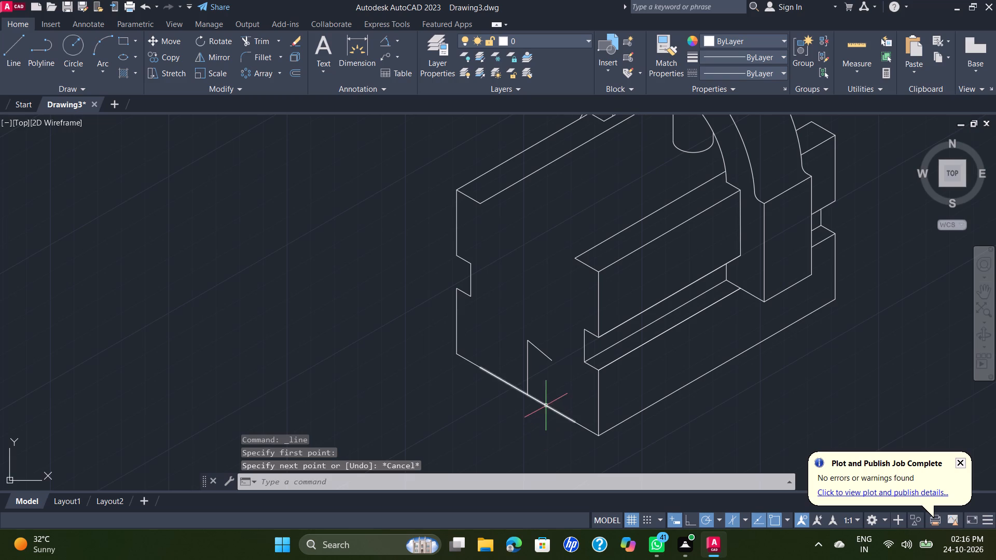
Erase the bottom line between the two short corner stubs and the 320° line at the top of the vertical.
click(546, 405)
key(Delete)
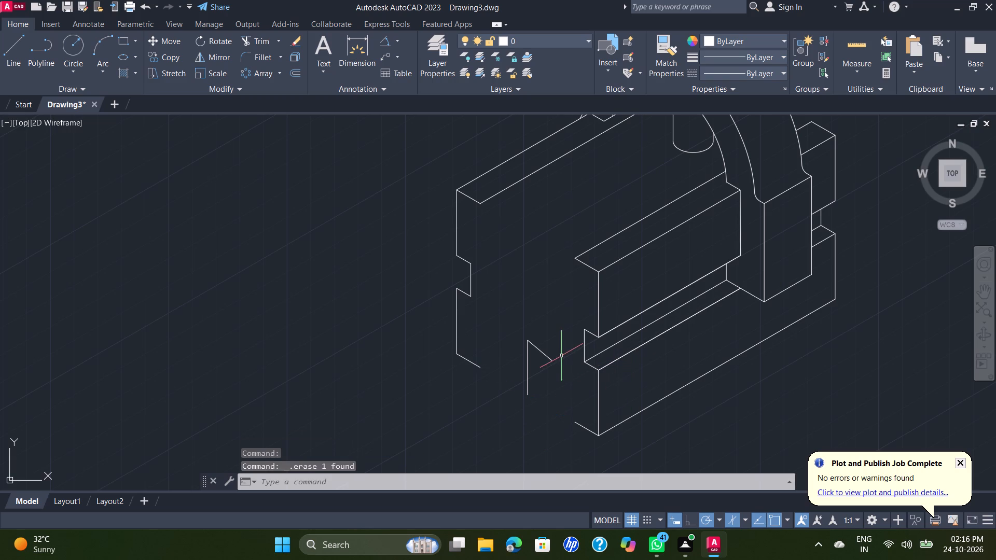
click(544, 355)
key(Delete)
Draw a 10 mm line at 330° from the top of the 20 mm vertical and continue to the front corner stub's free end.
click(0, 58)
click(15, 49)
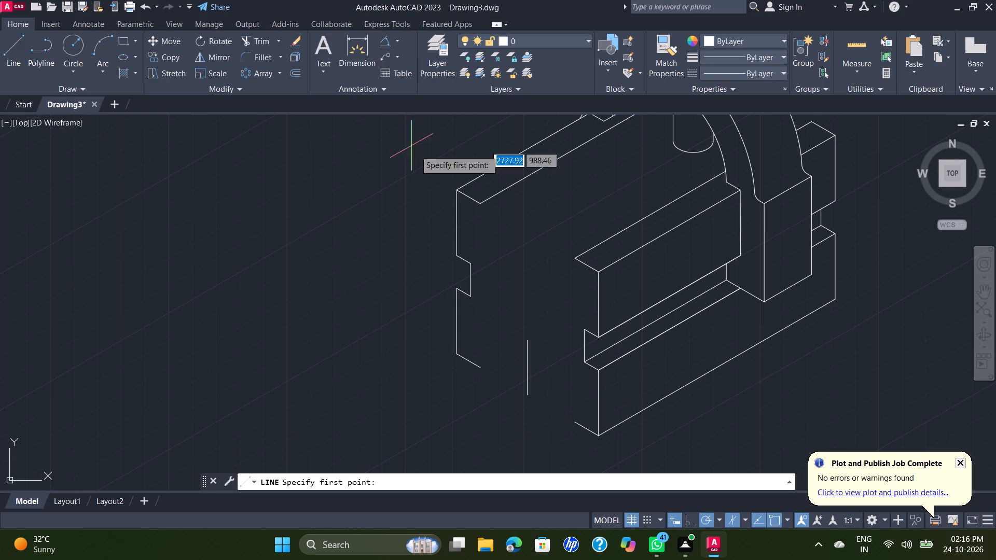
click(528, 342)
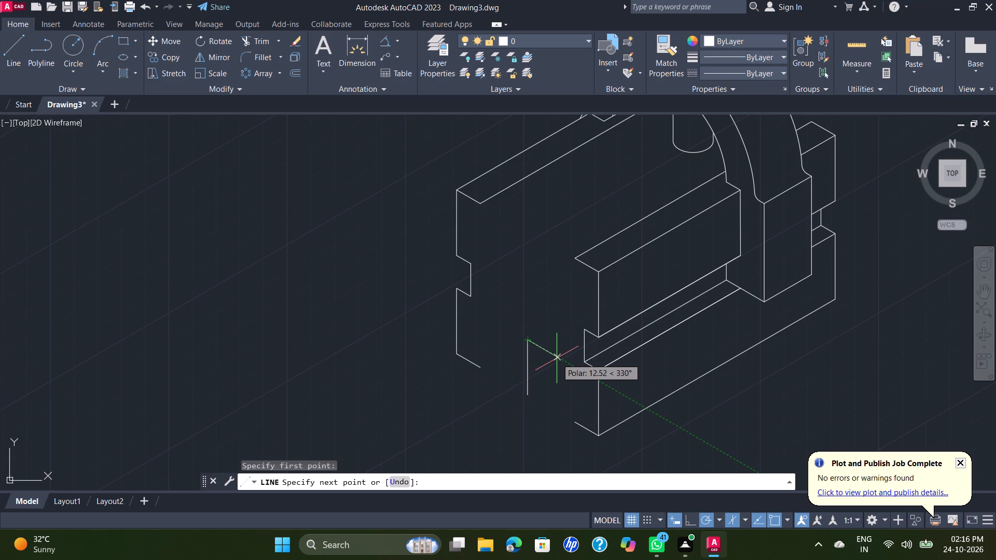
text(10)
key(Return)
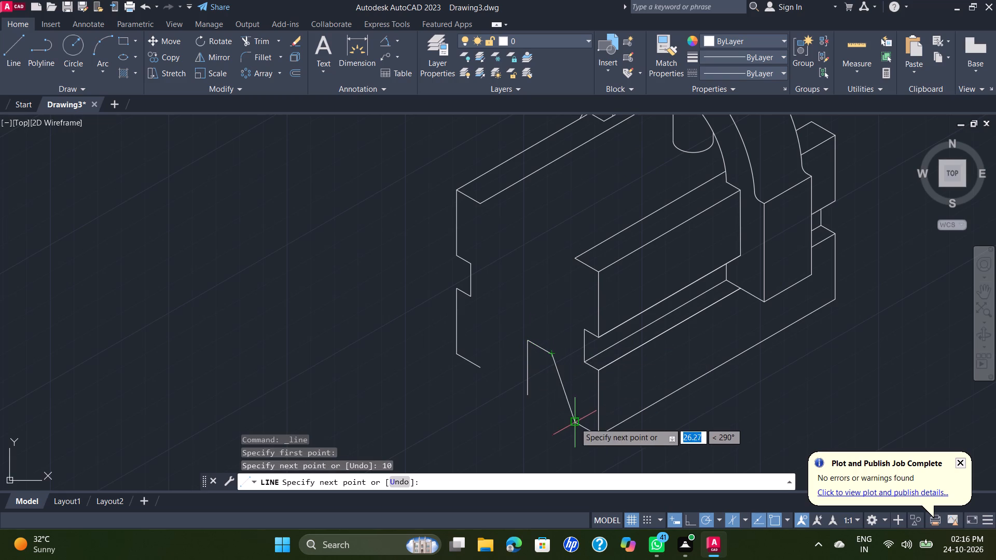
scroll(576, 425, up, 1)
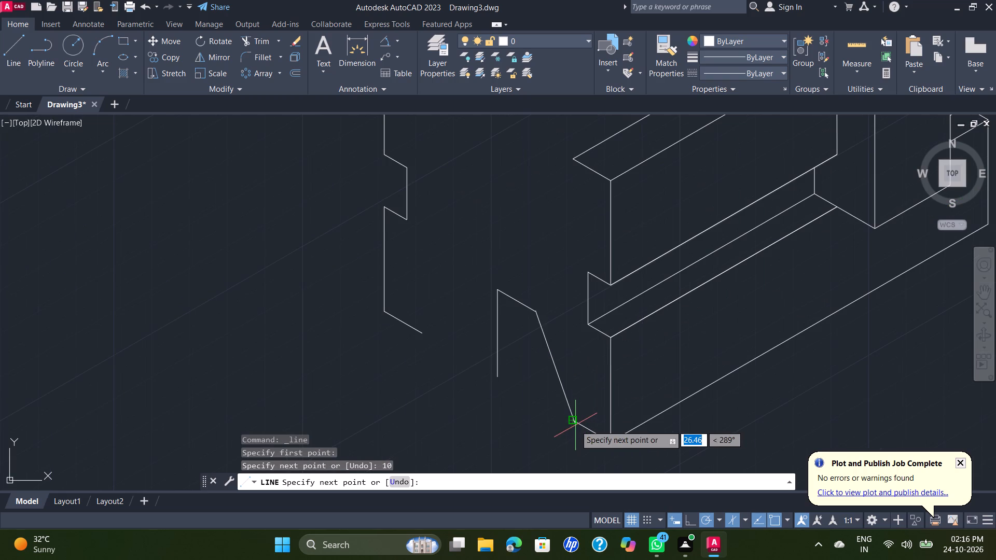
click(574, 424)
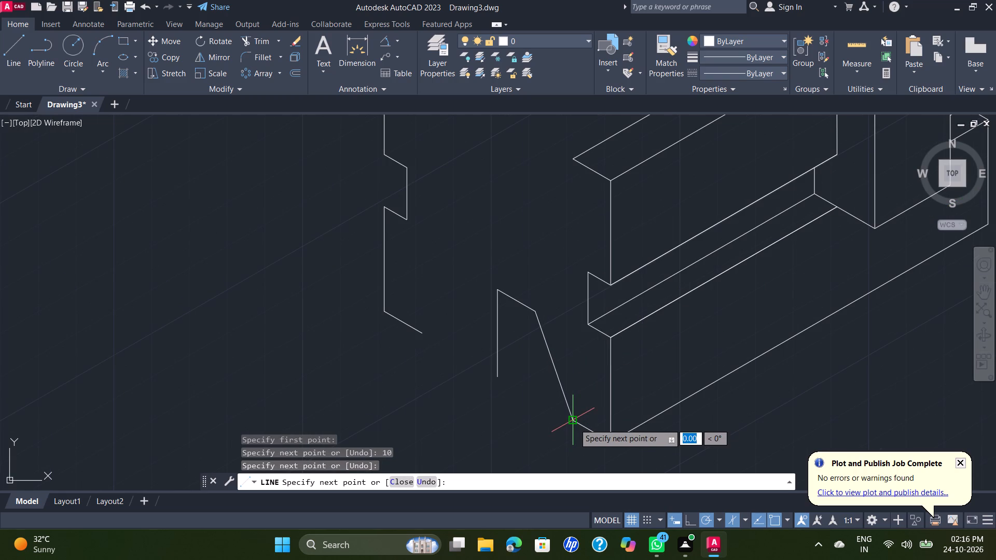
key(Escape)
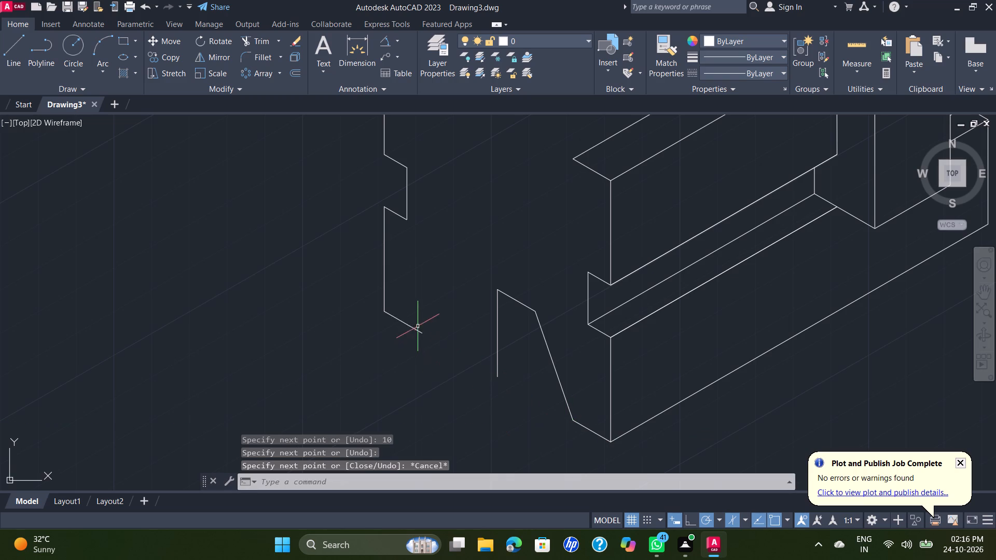
Draw a 10 mm line at 150° from the top of the vertical and continue to the free end of the opposite bottom stub.
key(space)
click(498, 290)
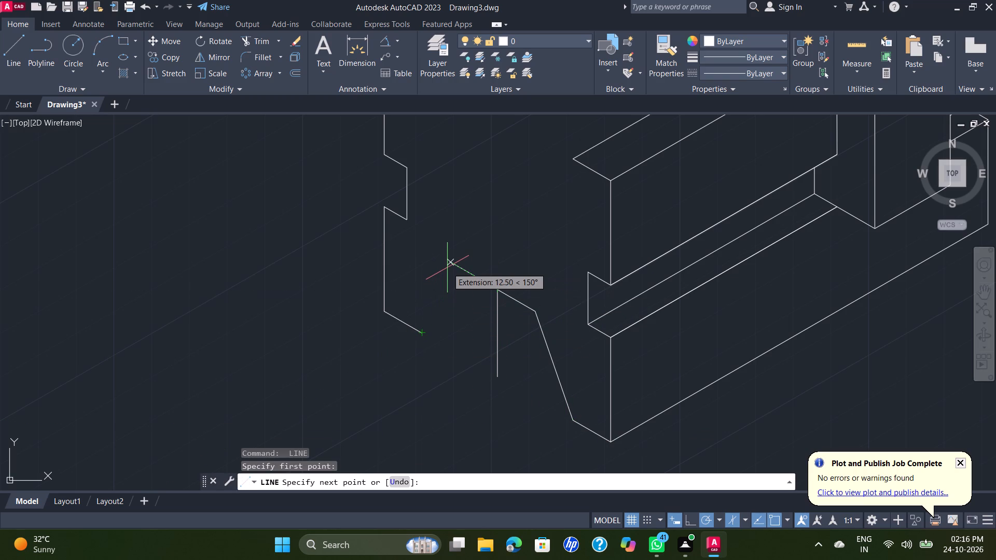
key(1)
key(0)
key(Return)
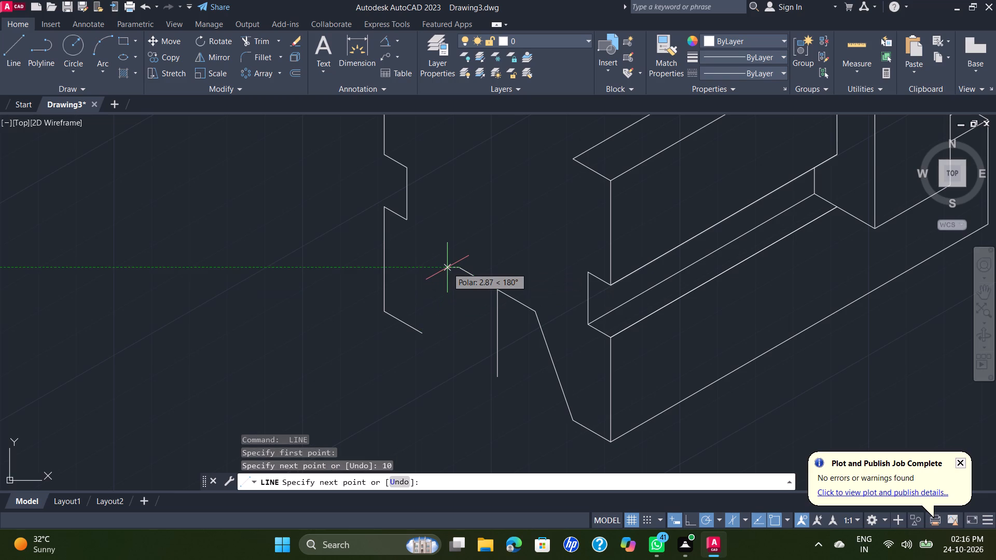
click(420, 331)
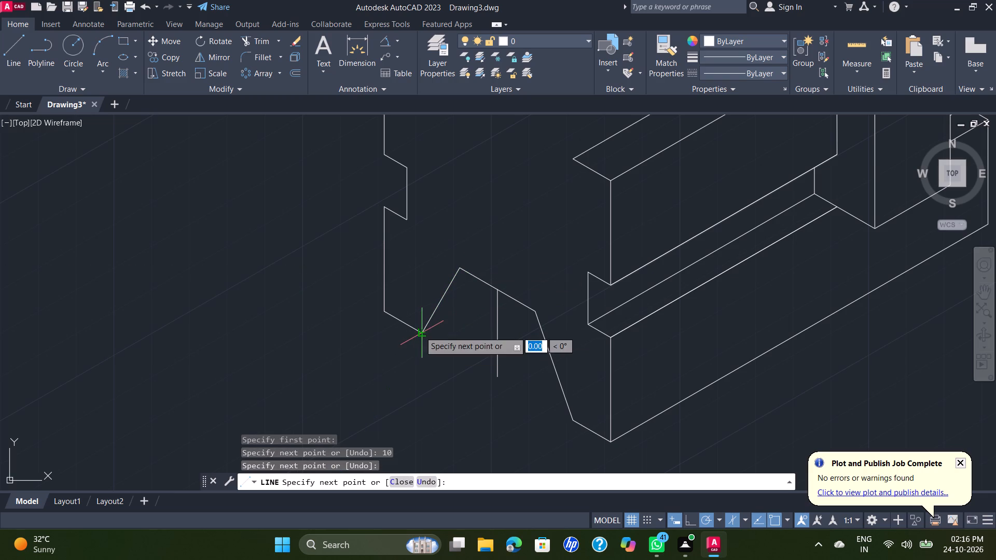
key(Escape)
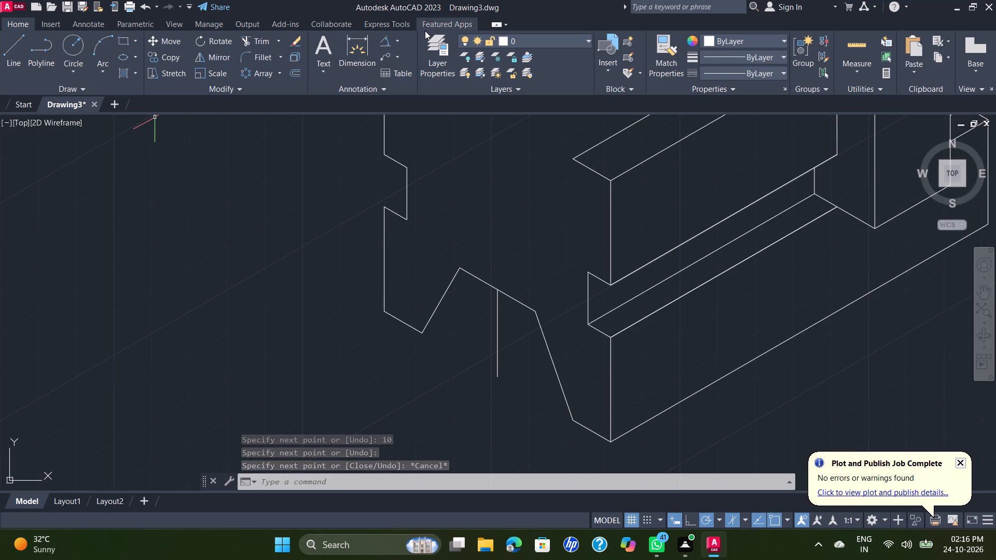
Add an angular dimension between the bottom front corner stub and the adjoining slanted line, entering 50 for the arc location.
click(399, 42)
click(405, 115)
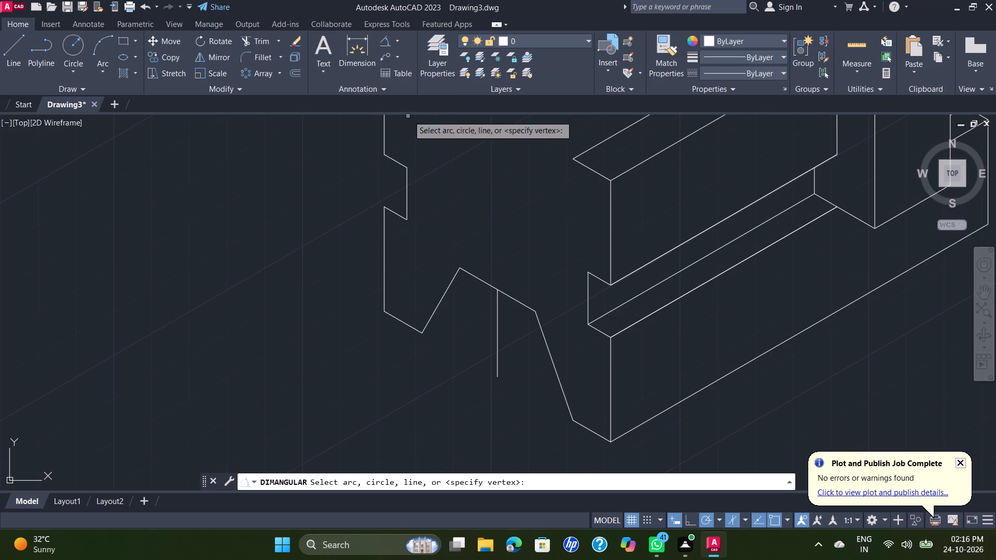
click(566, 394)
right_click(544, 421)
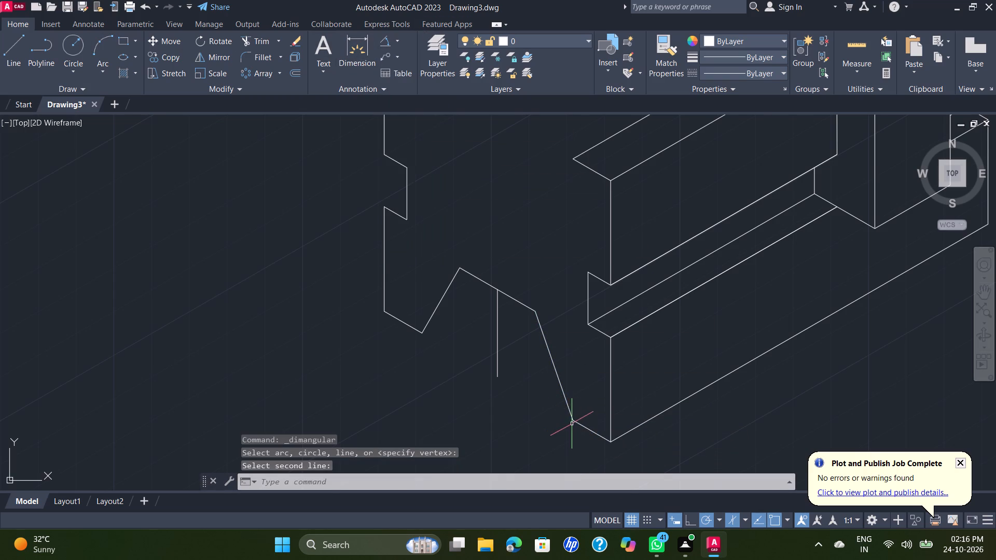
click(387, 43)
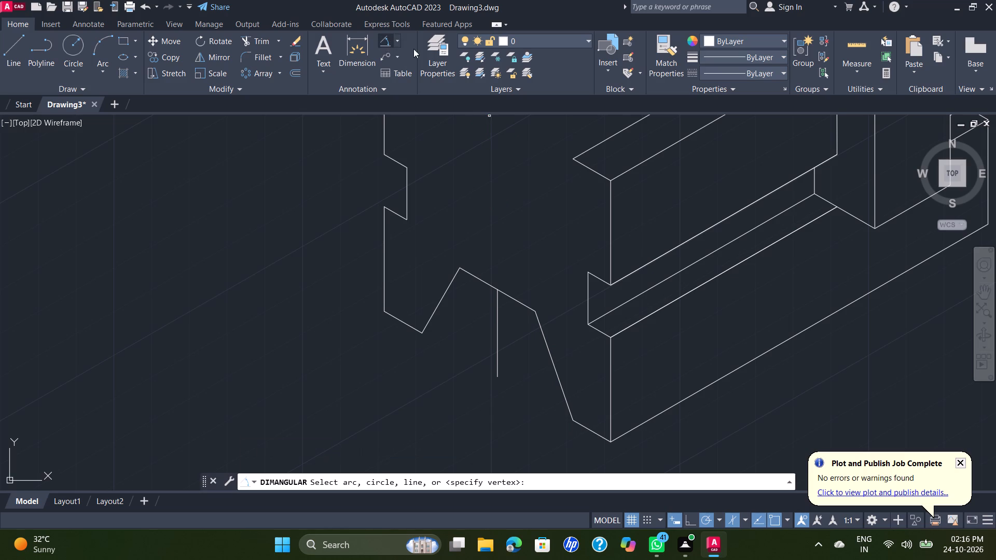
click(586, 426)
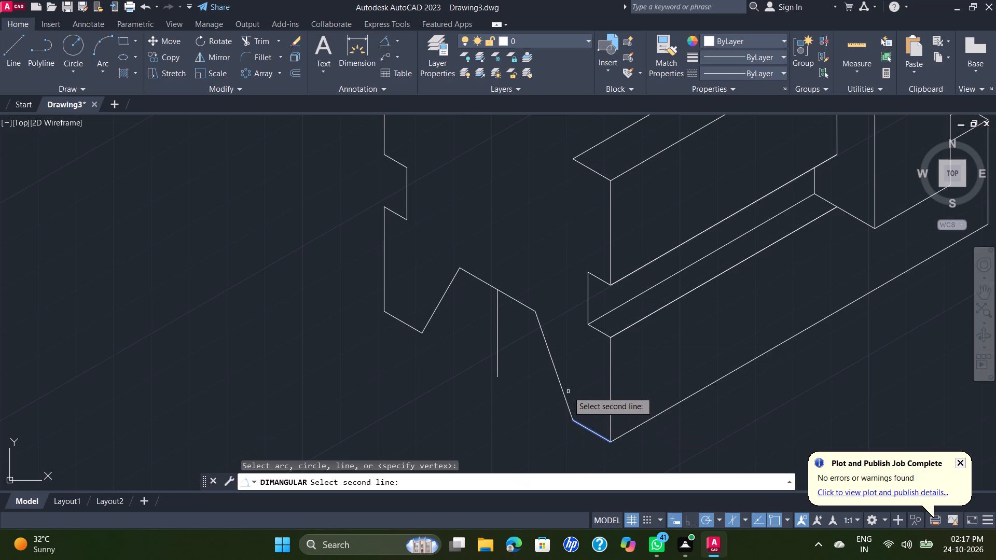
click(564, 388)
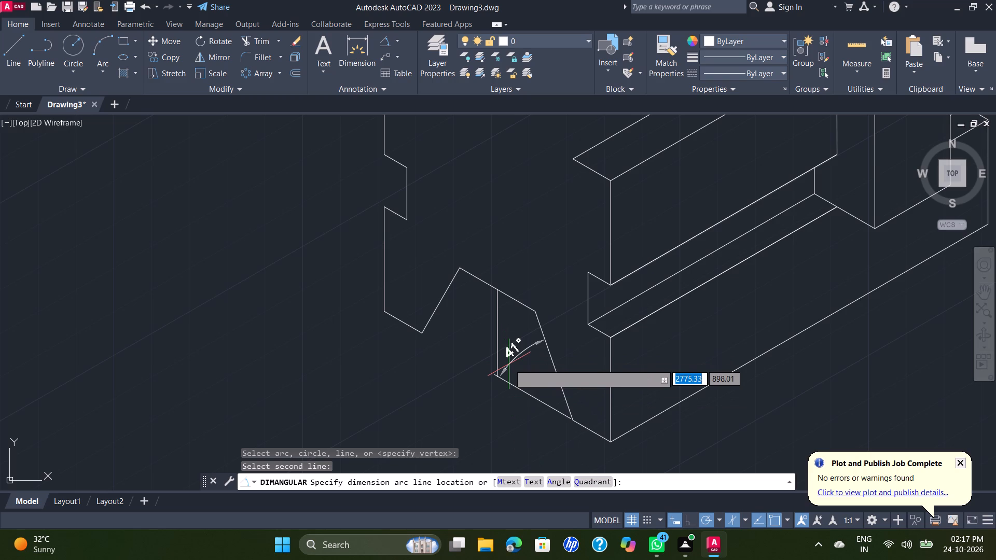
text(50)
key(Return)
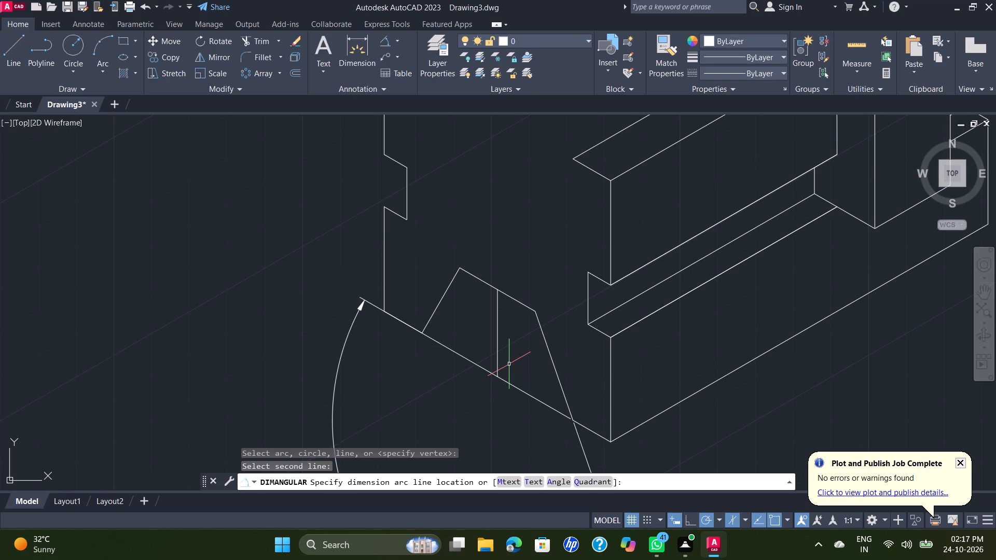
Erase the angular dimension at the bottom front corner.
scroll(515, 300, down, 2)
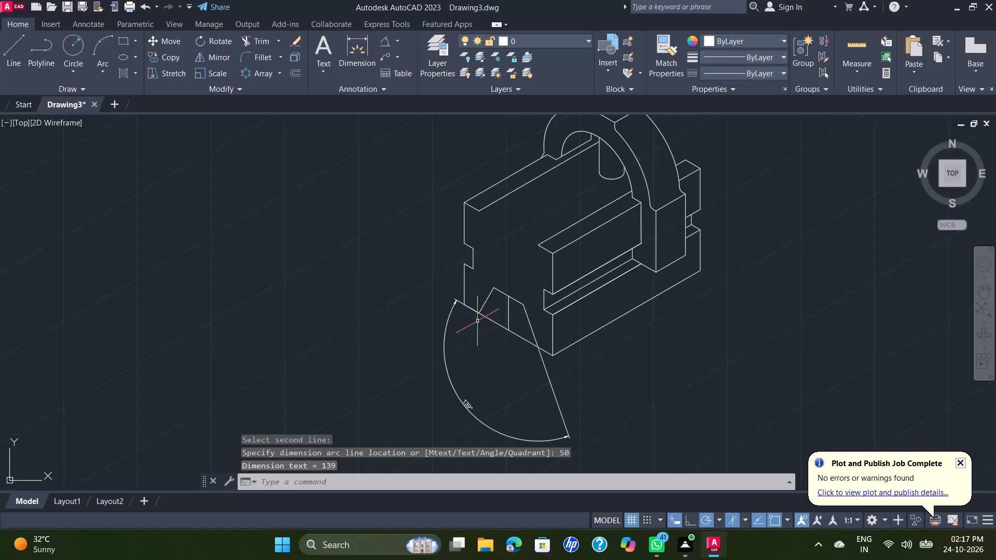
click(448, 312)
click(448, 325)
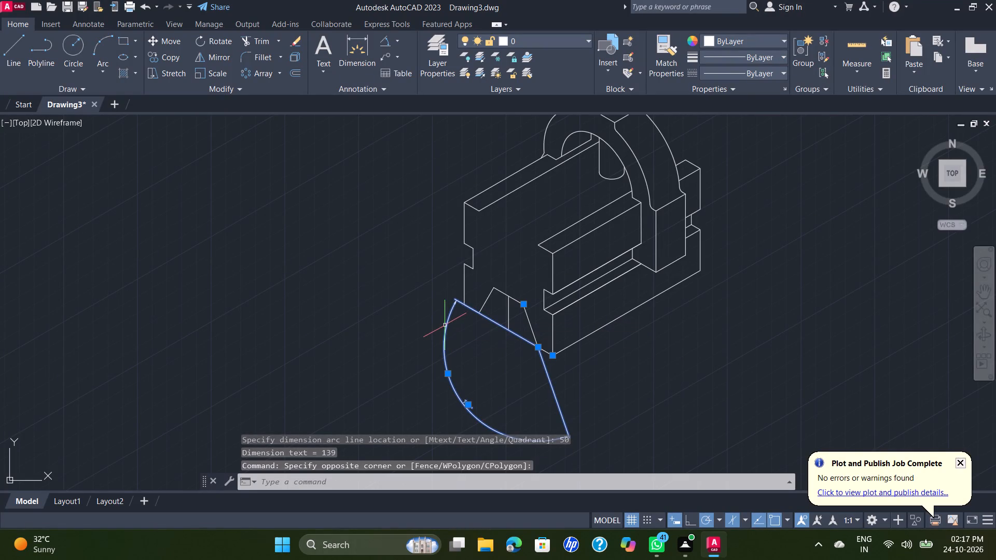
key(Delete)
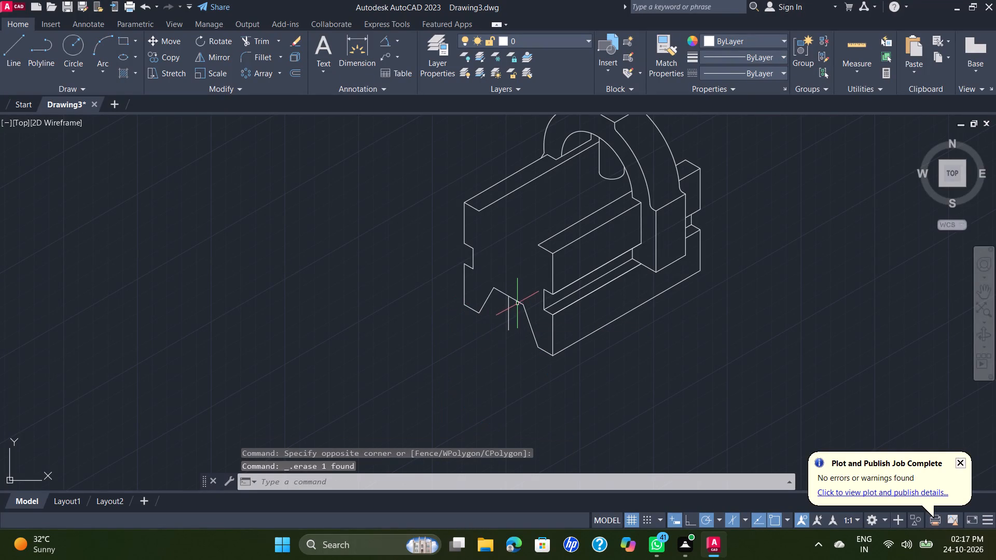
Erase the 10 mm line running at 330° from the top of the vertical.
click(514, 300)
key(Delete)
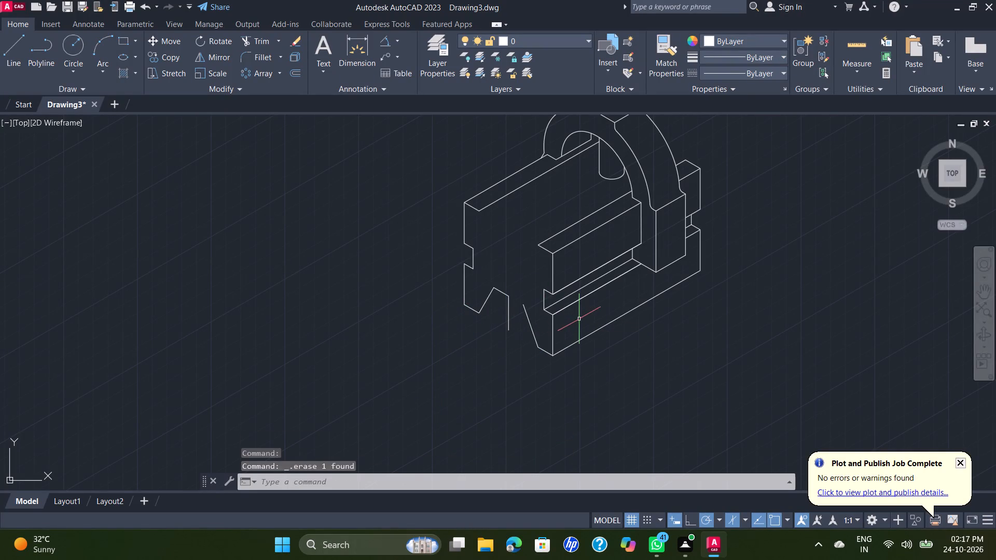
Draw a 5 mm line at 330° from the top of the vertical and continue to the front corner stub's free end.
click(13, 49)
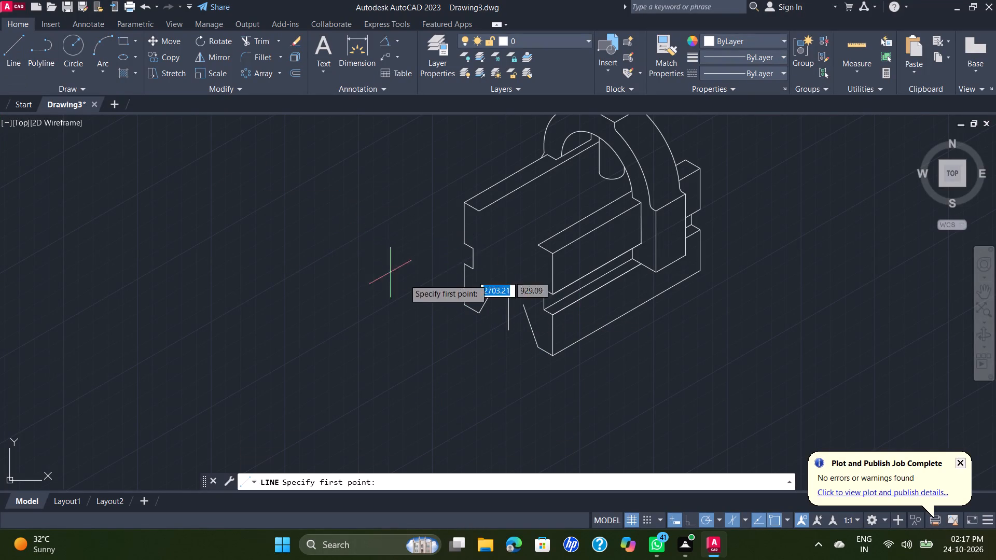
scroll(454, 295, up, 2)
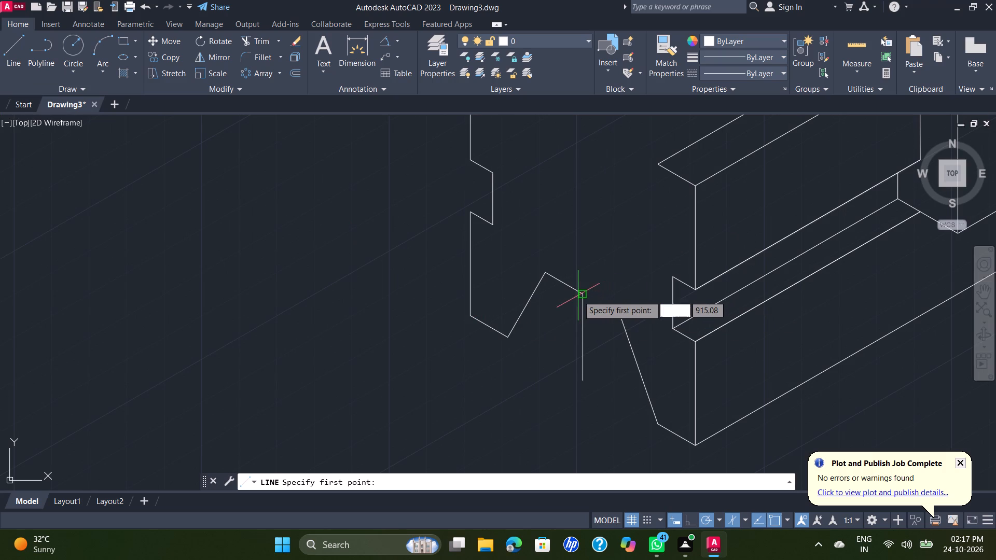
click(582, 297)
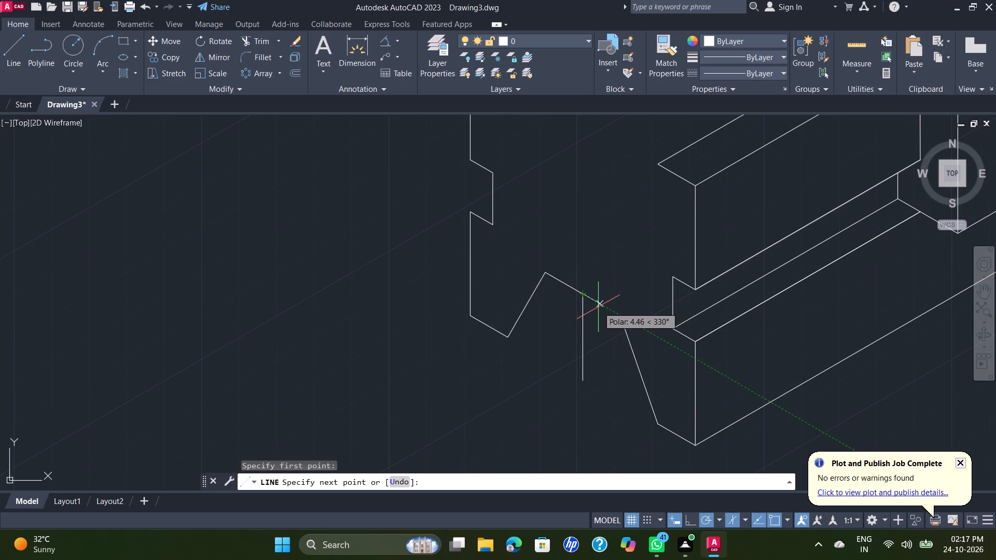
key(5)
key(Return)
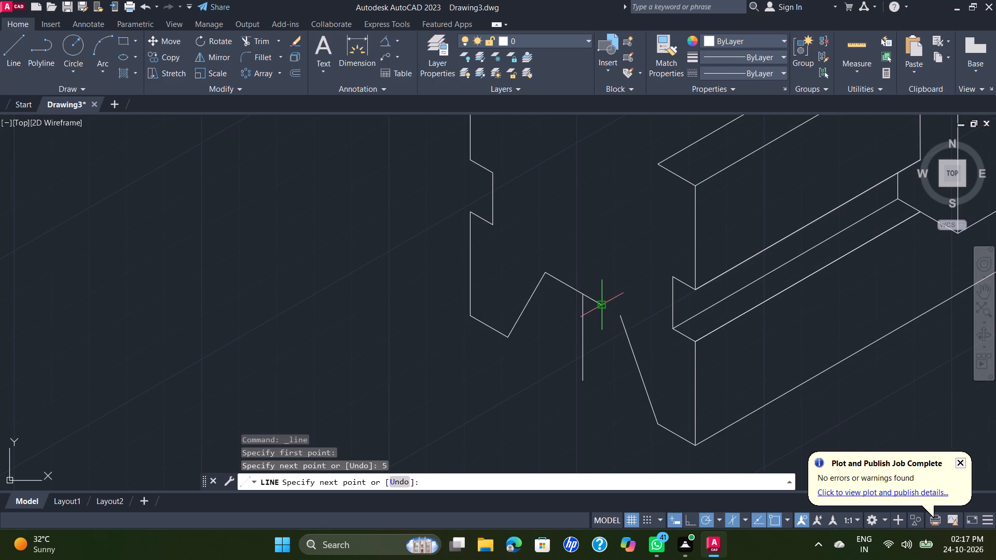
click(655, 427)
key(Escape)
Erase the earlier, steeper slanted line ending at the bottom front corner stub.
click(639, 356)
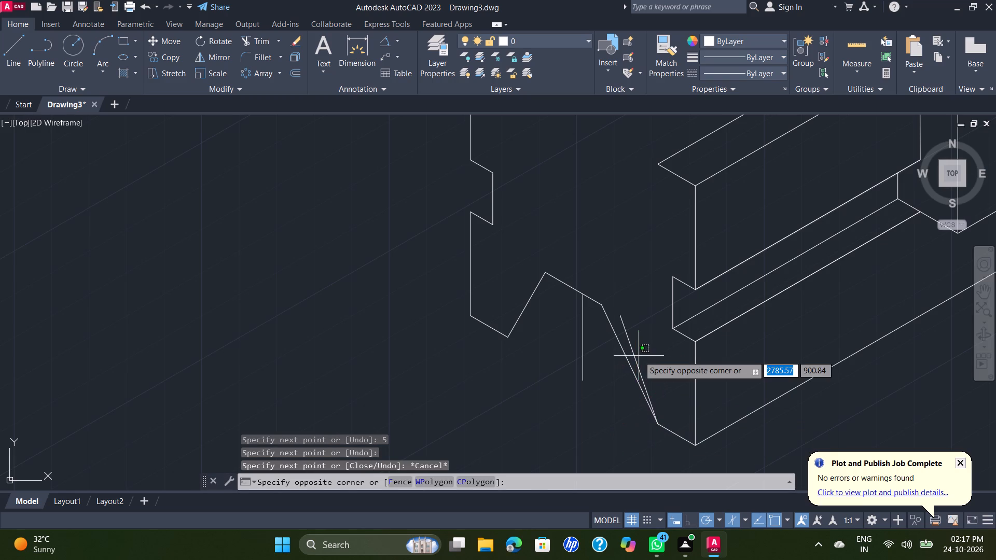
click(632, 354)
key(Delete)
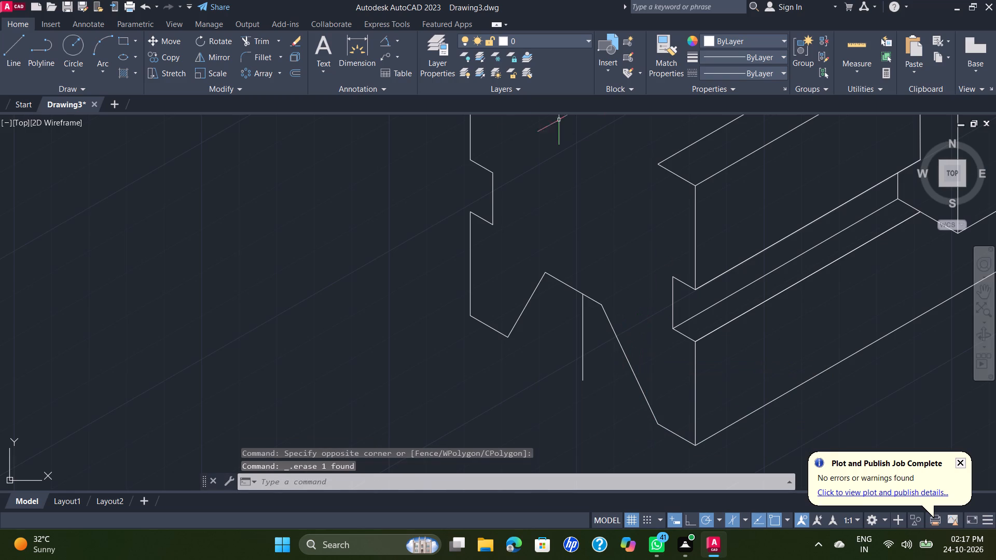
Check the angle between the bottom front corner stub and the new slanted line with an angular dimension preview.
click(384, 38)
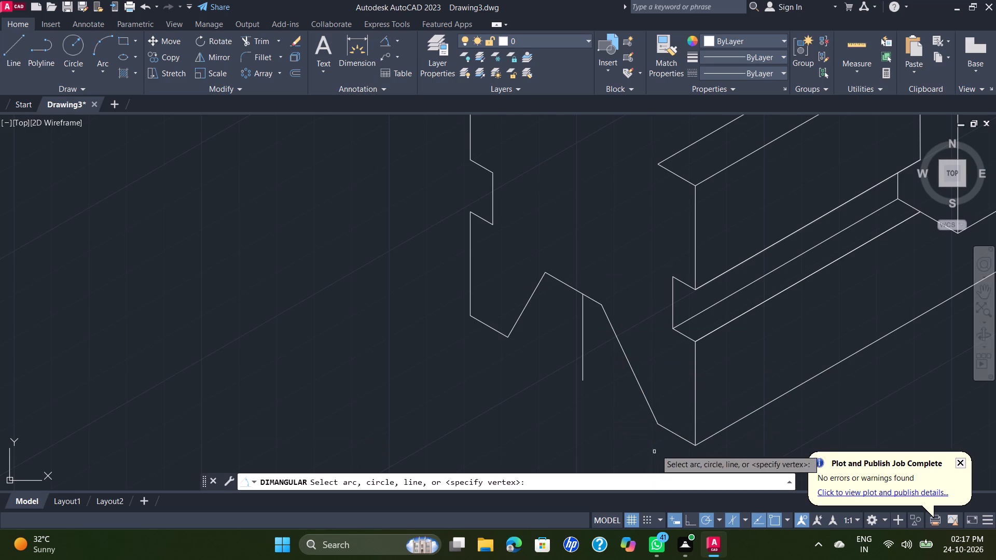
click(668, 426)
click(670, 430)
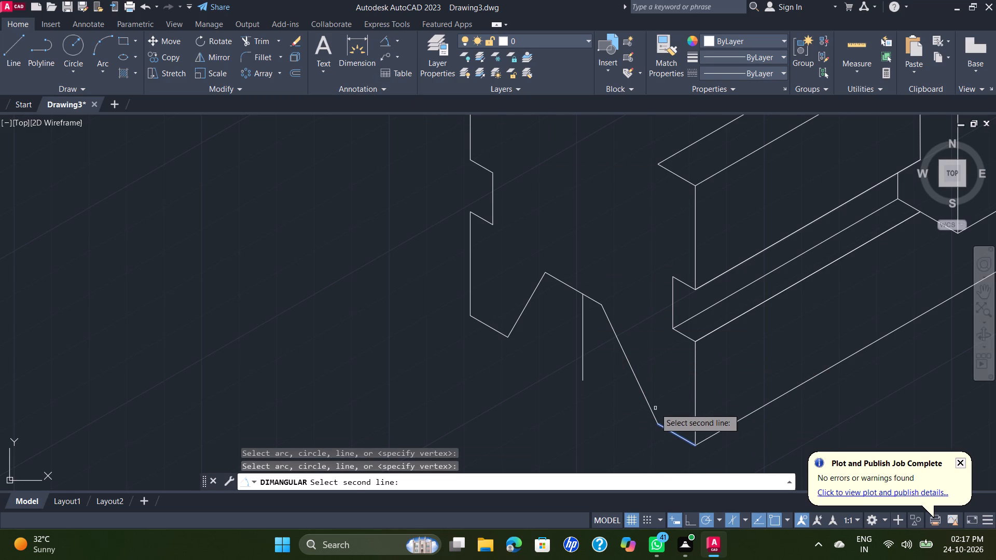
click(646, 401)
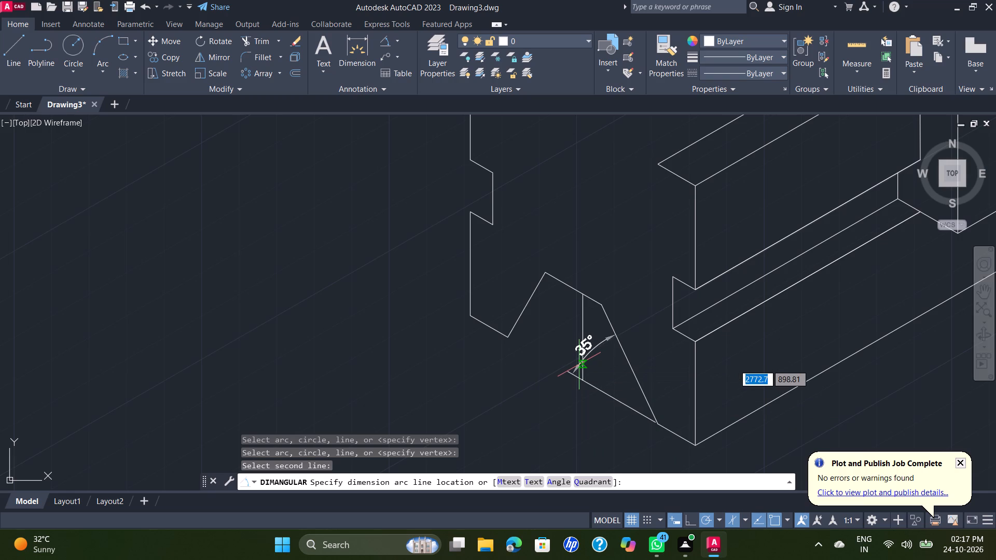
key(Escape)
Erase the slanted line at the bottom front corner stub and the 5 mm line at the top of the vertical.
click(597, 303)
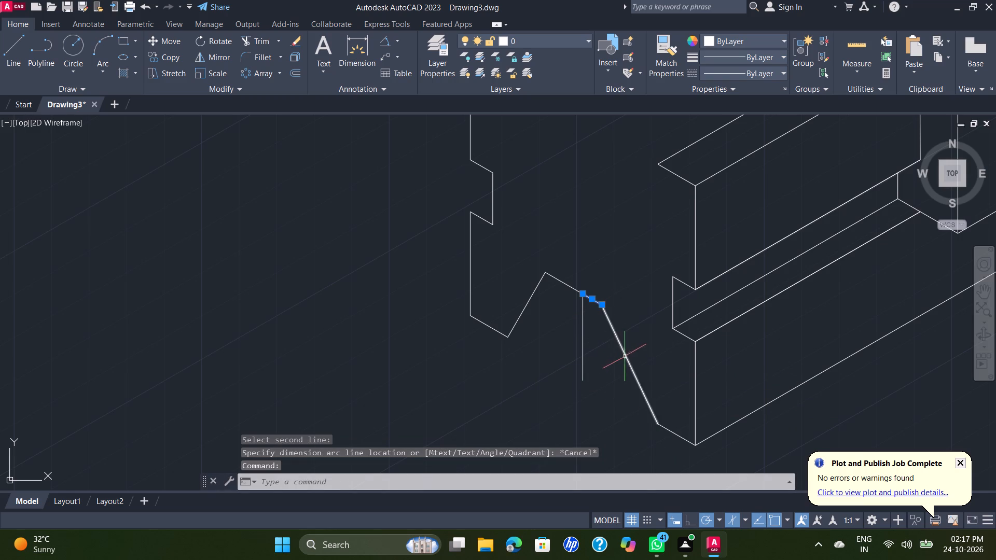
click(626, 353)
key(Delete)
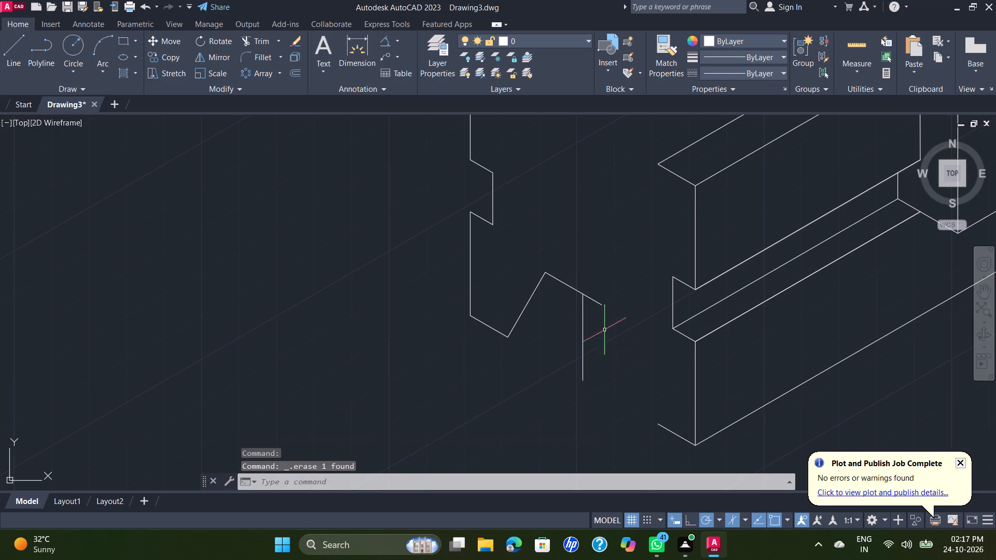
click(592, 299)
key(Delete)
Draw a line about 23 mm long at 100° from the bottom front corner stub's free end.
click(16, 65)
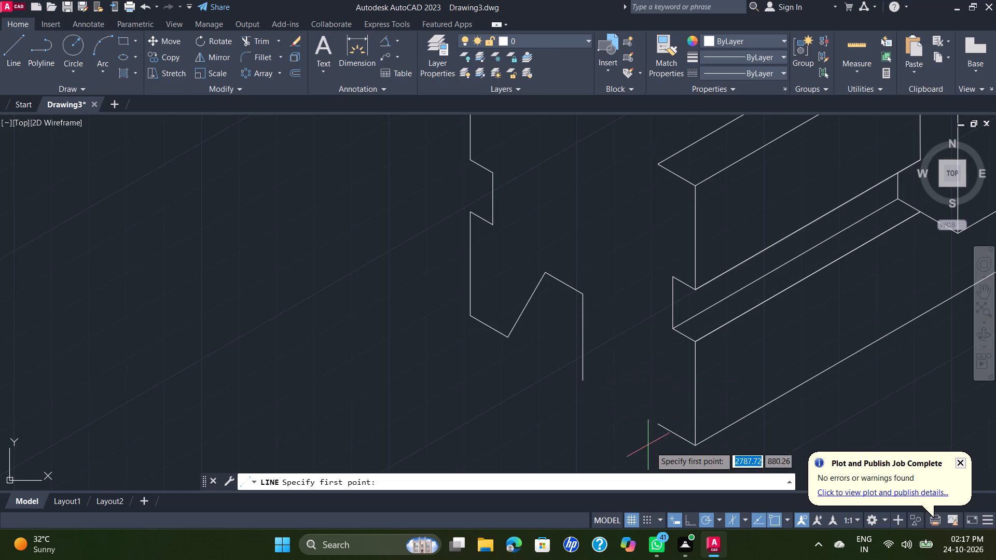
click(658, 425)
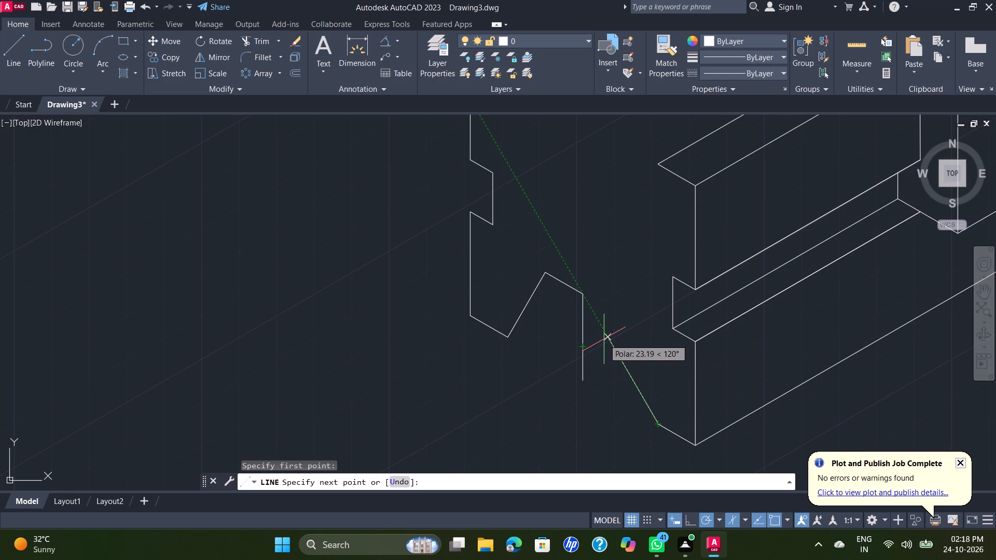
key(Tab)
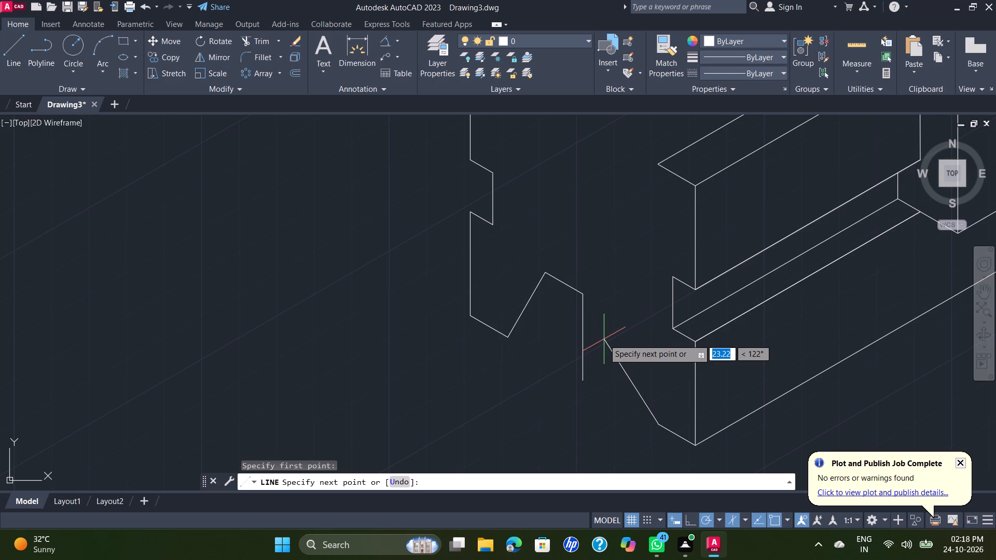
key(Tab)
text(100)
key(Return)
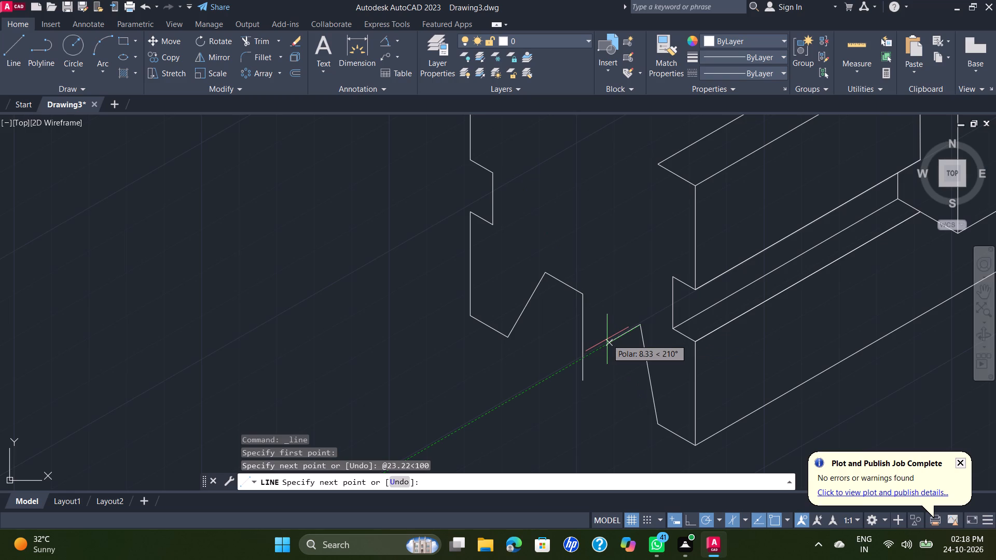
key(Escape)
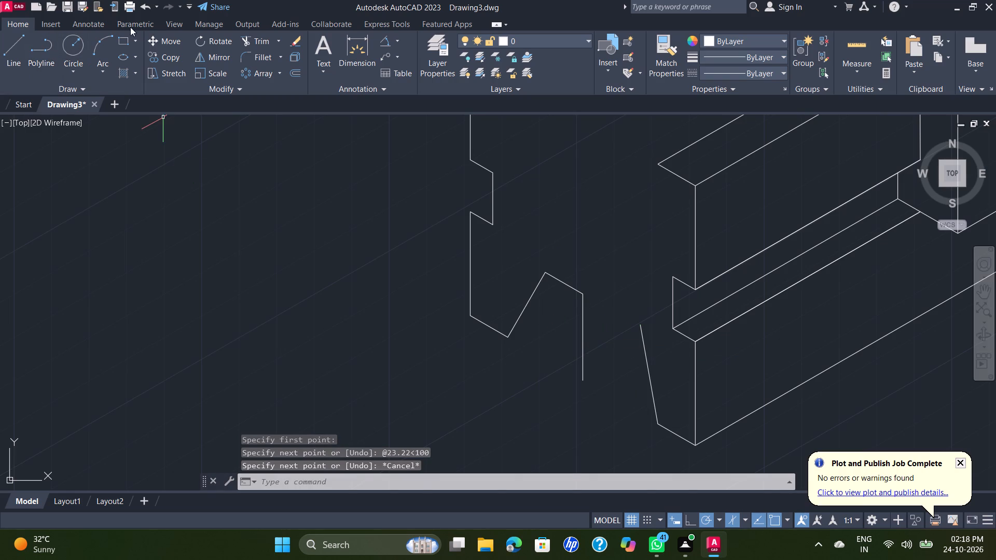
Check the angle between the bottom front corner stub and the new slanted line with an angular dimension preview.
click(381, 44)
click(684, 439)
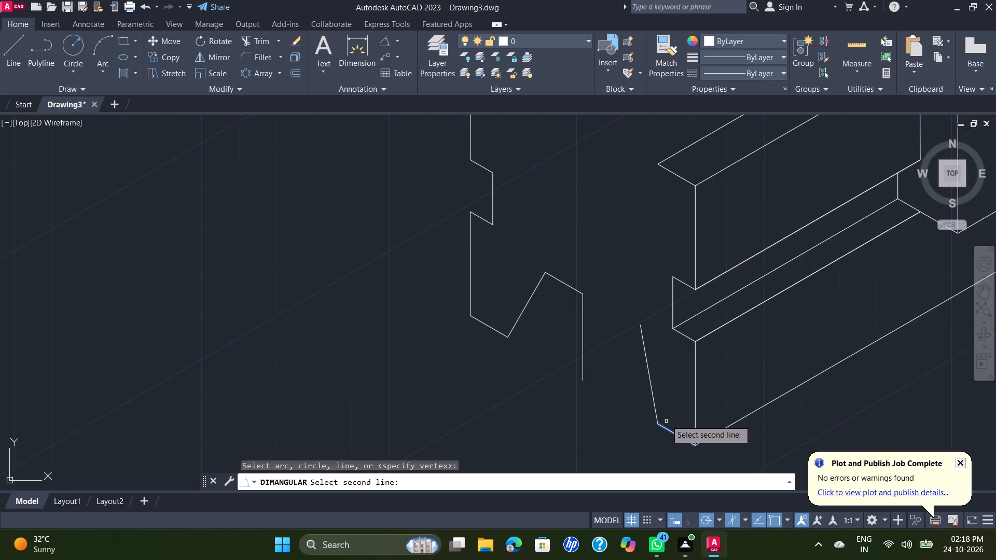
click(655, 404)
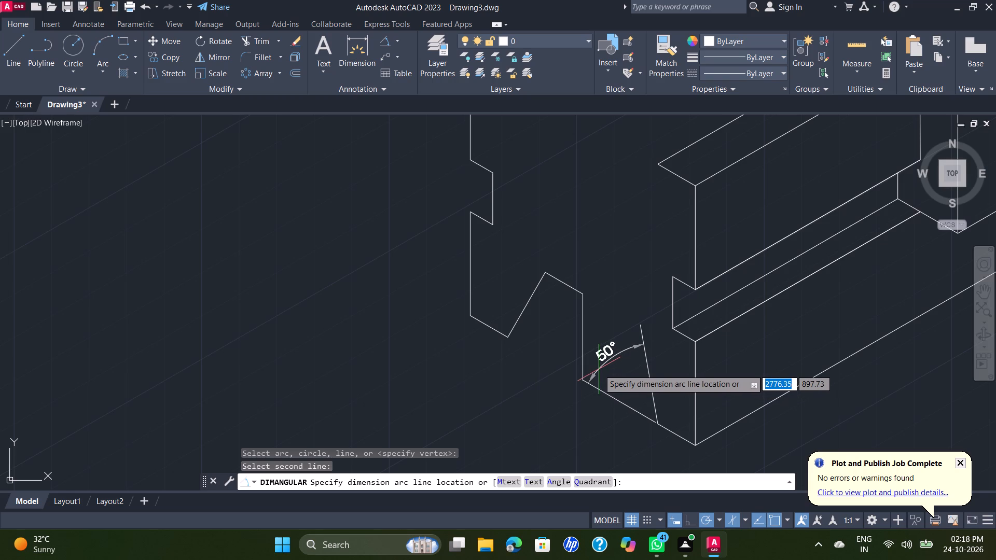
key(Escape)
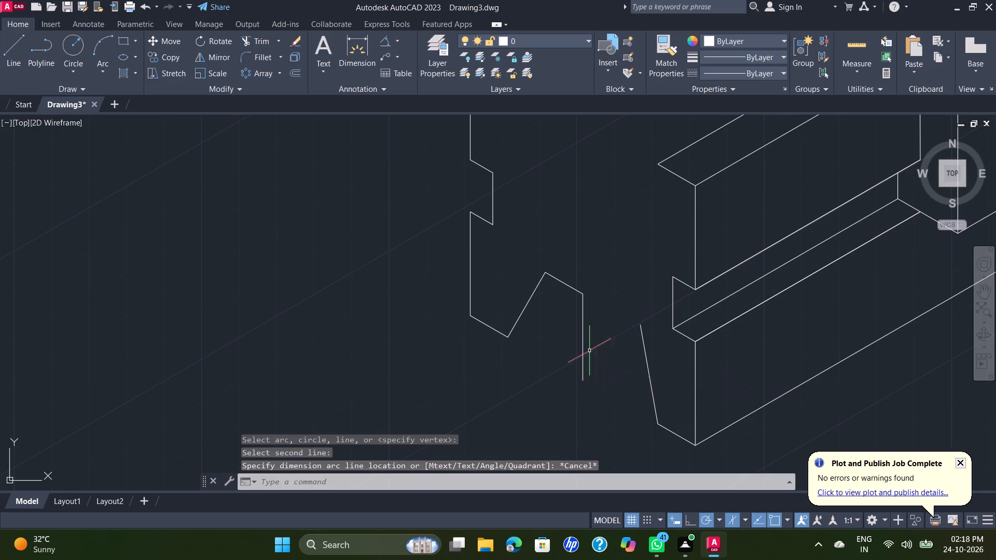
Erase the slanted groove line rising from the free end of the front face's left bottom stub.
click(532, 292)
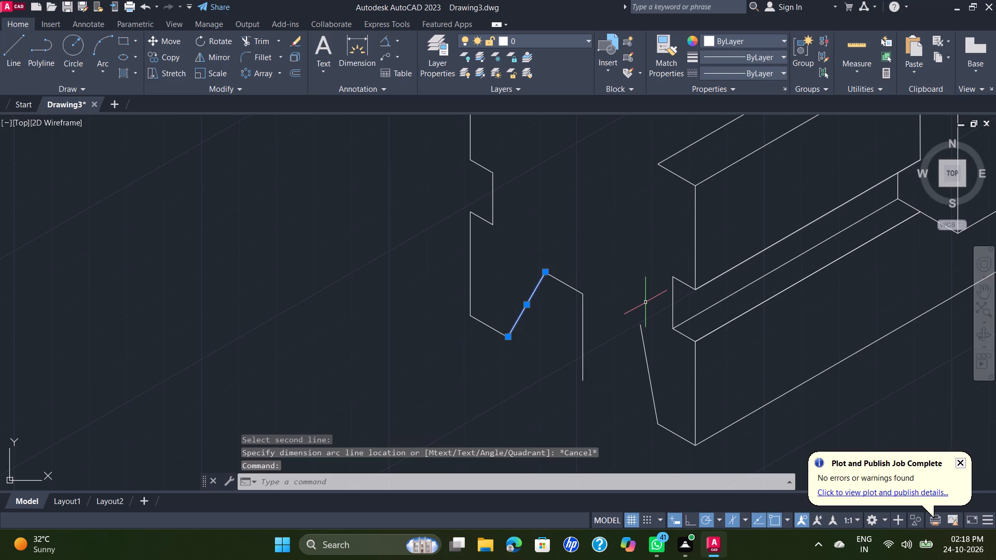
key(Delete)
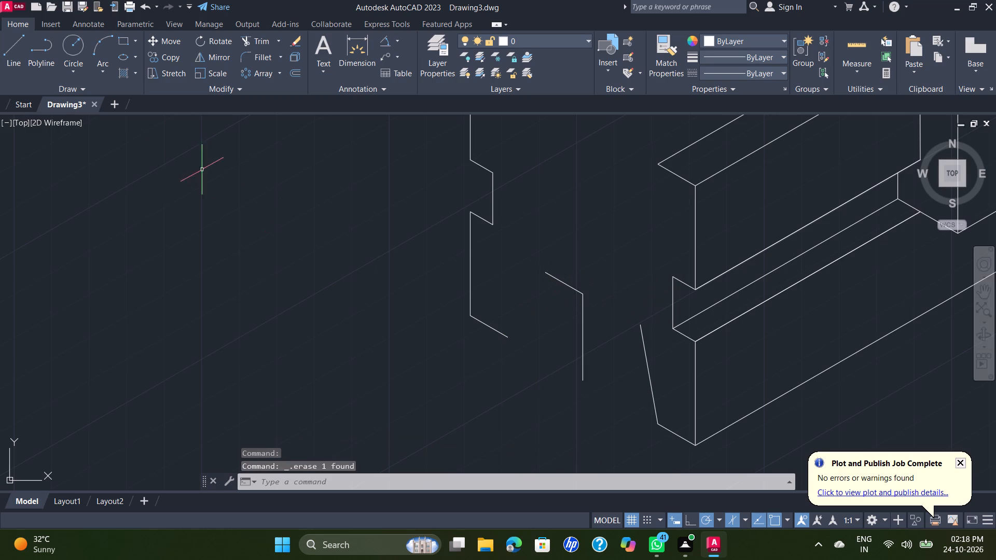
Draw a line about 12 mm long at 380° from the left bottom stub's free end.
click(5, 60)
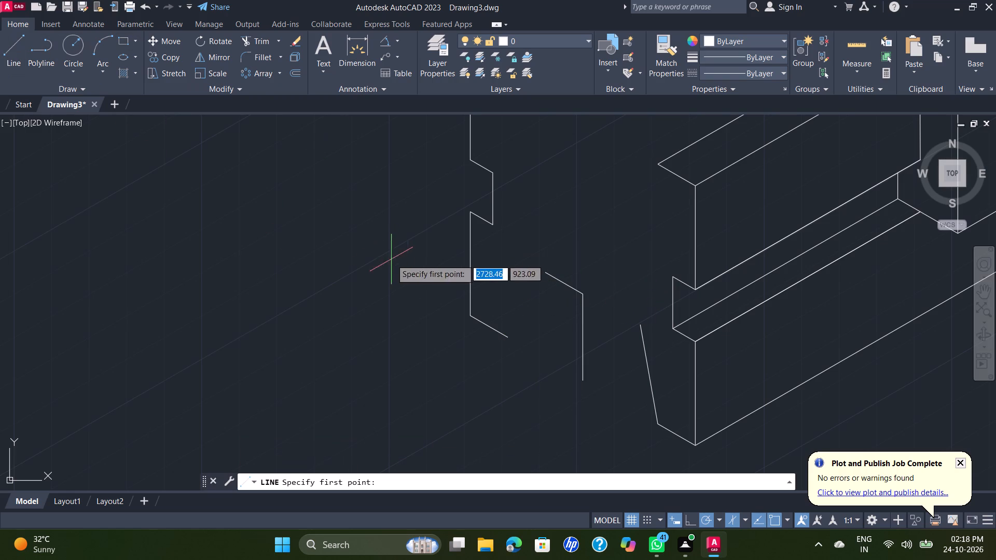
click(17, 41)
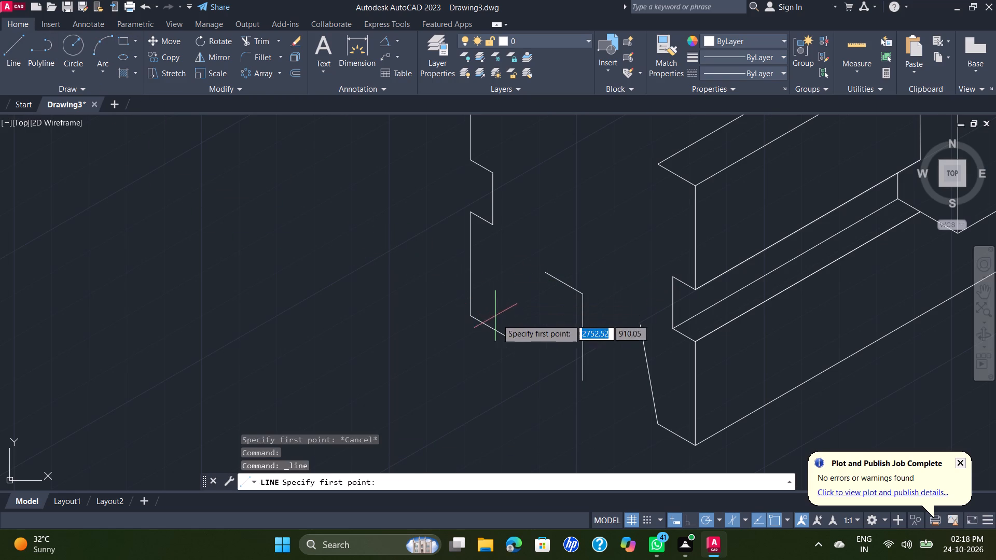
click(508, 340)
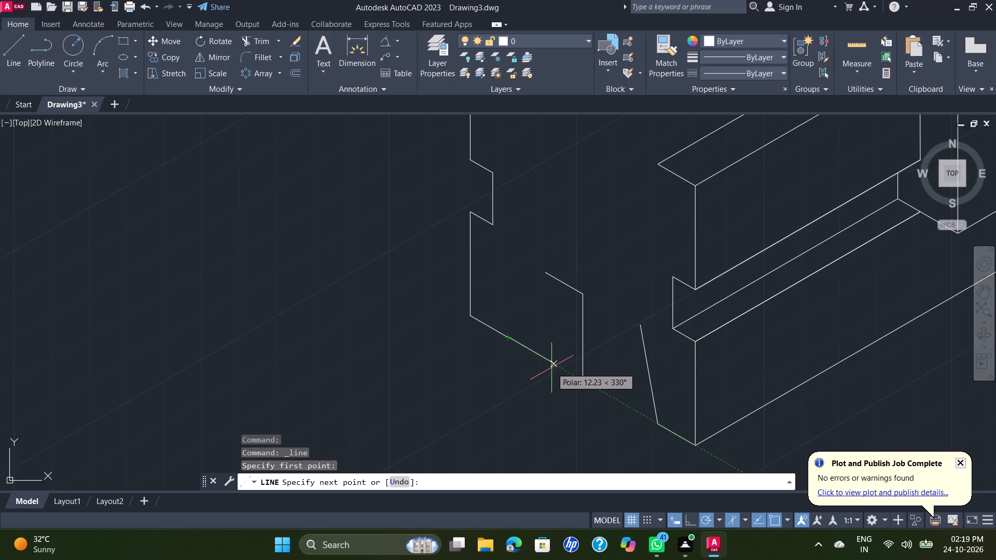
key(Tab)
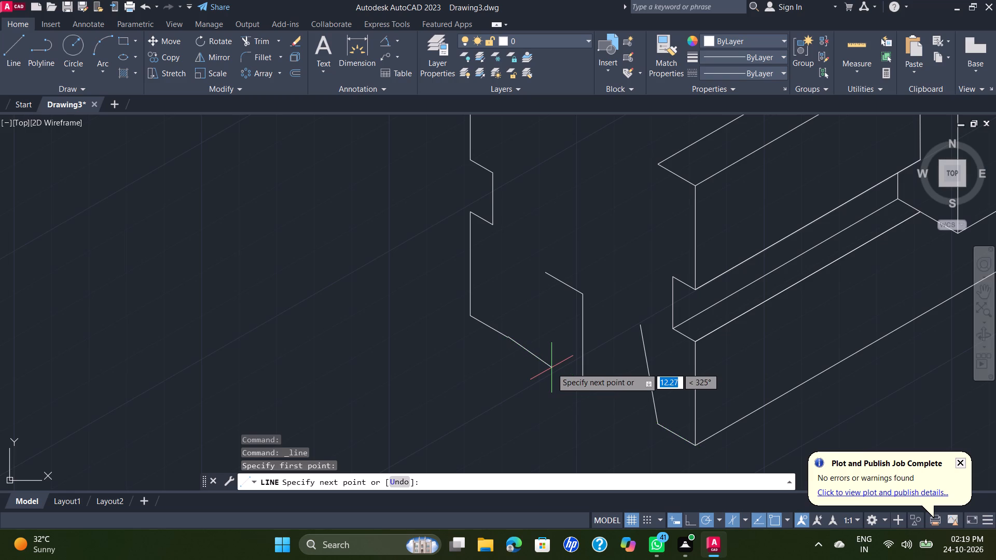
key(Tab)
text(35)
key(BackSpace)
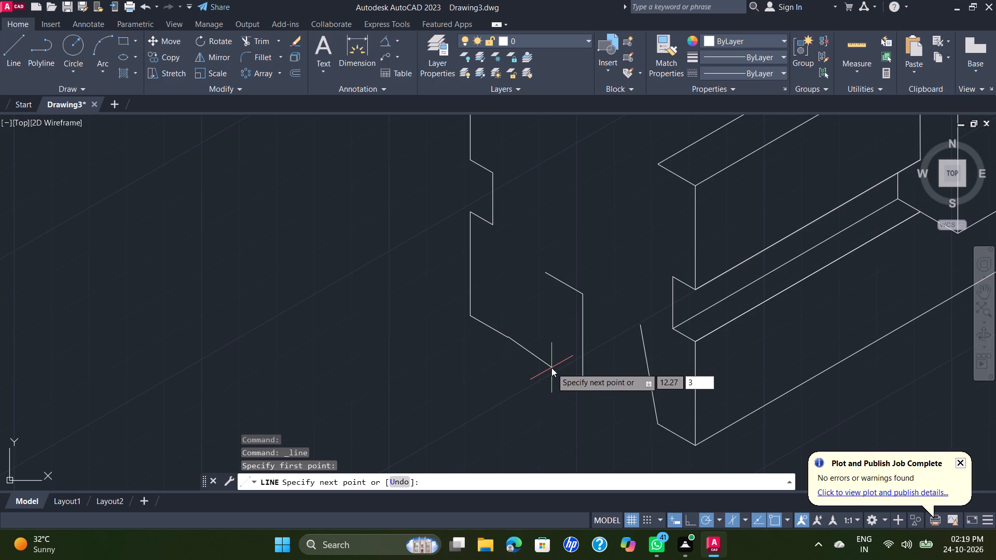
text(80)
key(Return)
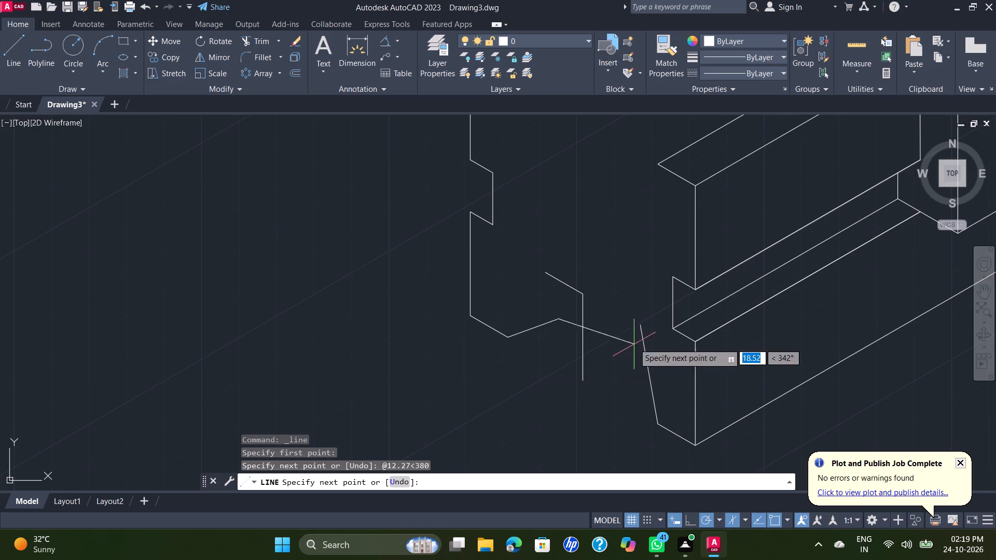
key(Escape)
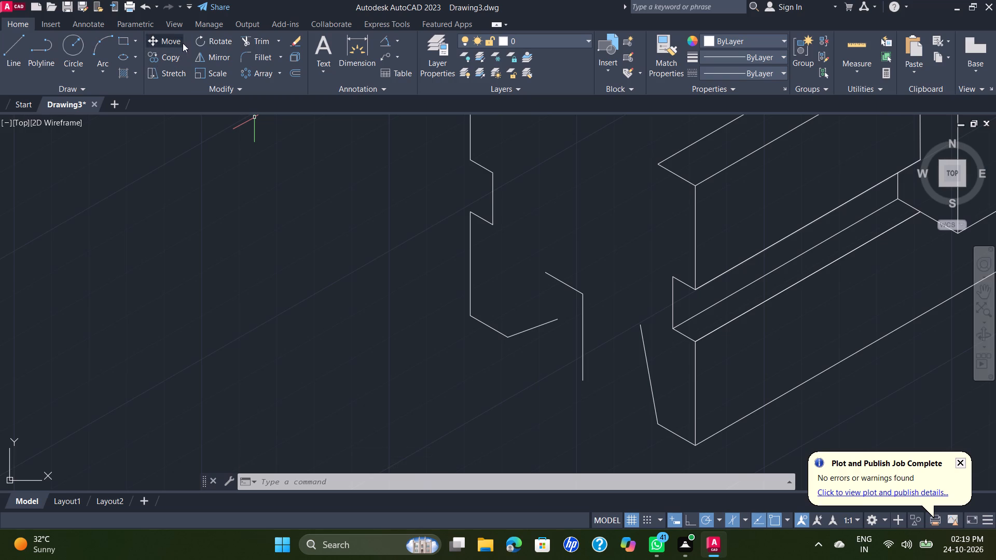
Erase the loose vertical line and the short sloping line at its top in the middle of the front face.
drag(584, 254, 592, 262)
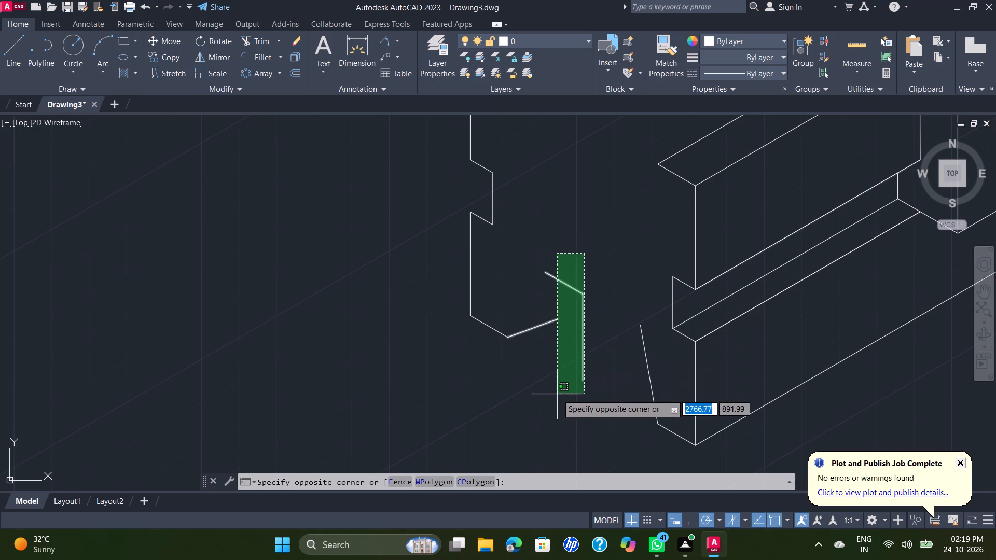
click(559, 394)
key(Delete)
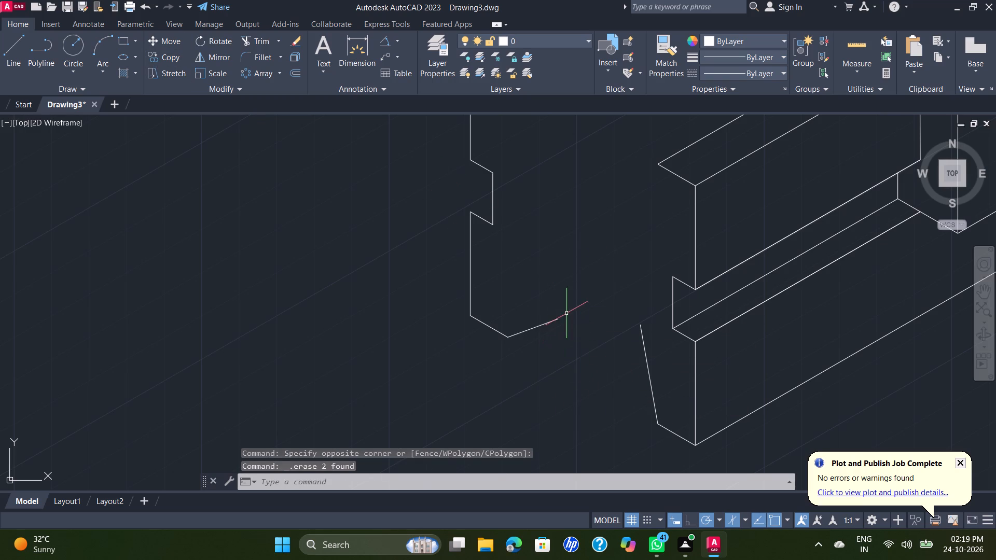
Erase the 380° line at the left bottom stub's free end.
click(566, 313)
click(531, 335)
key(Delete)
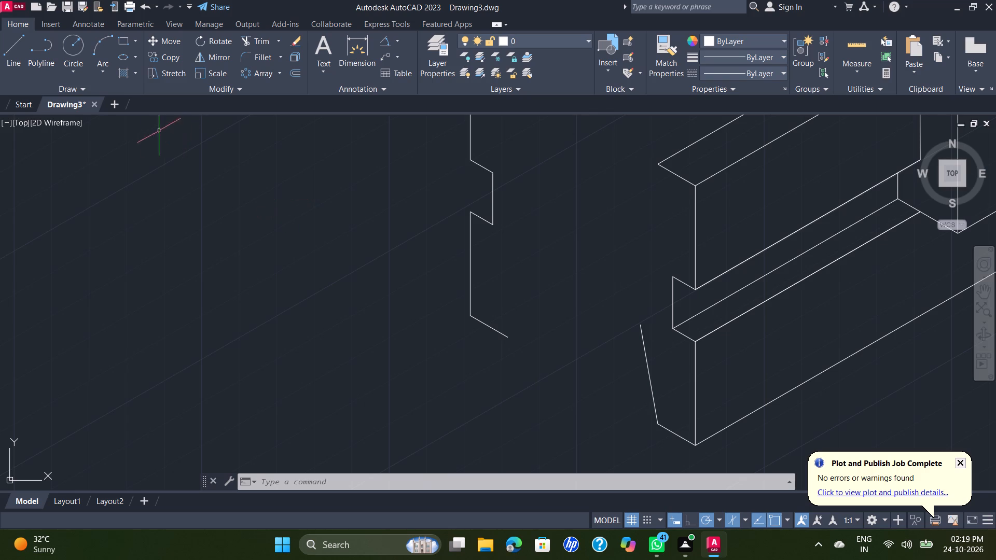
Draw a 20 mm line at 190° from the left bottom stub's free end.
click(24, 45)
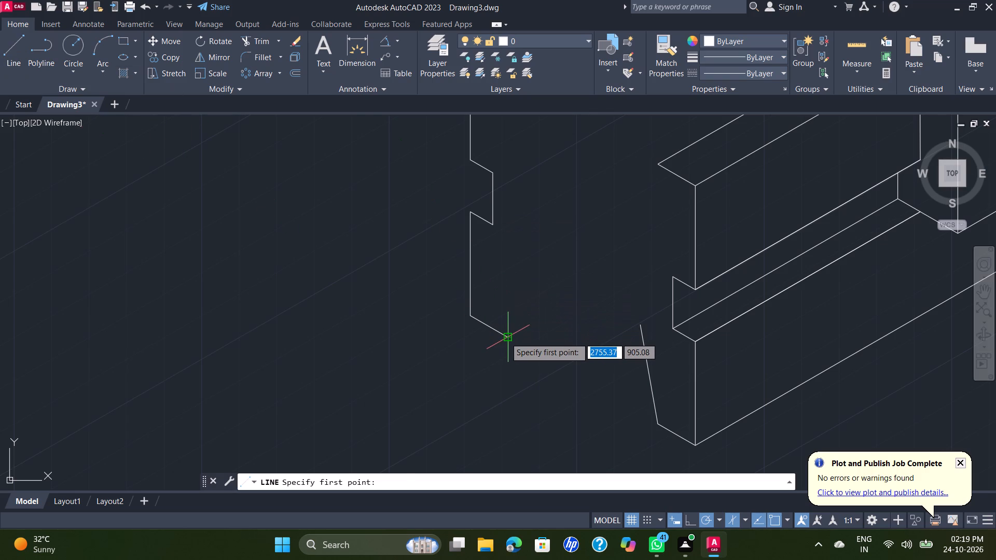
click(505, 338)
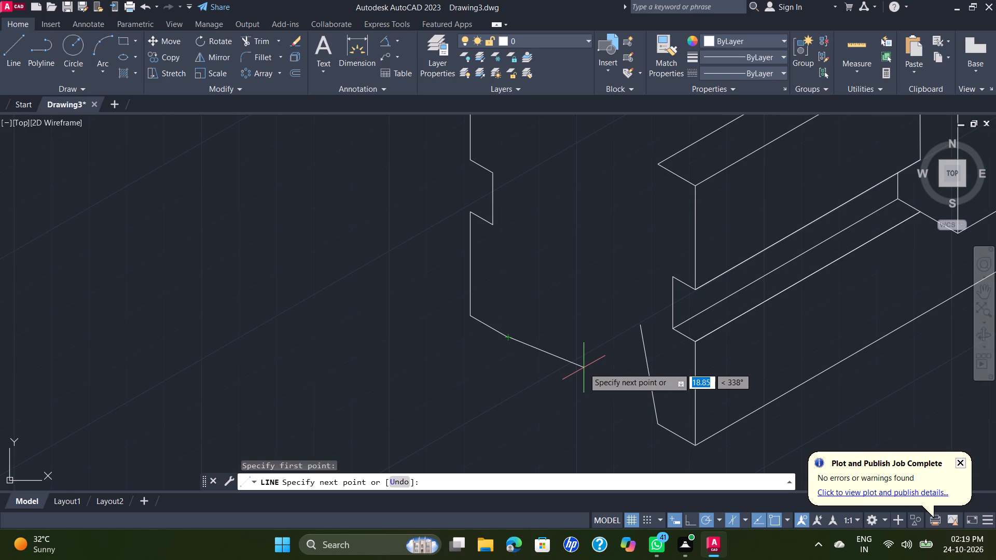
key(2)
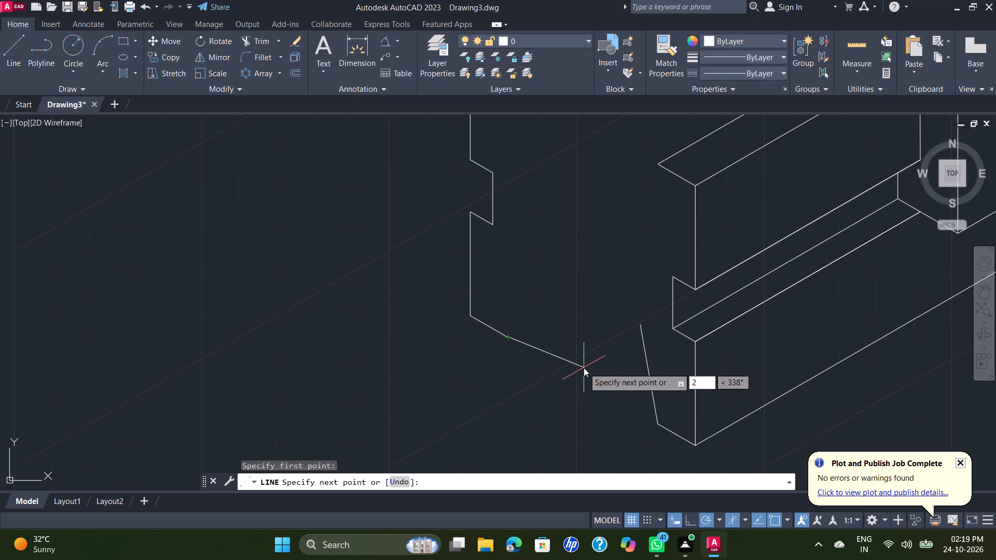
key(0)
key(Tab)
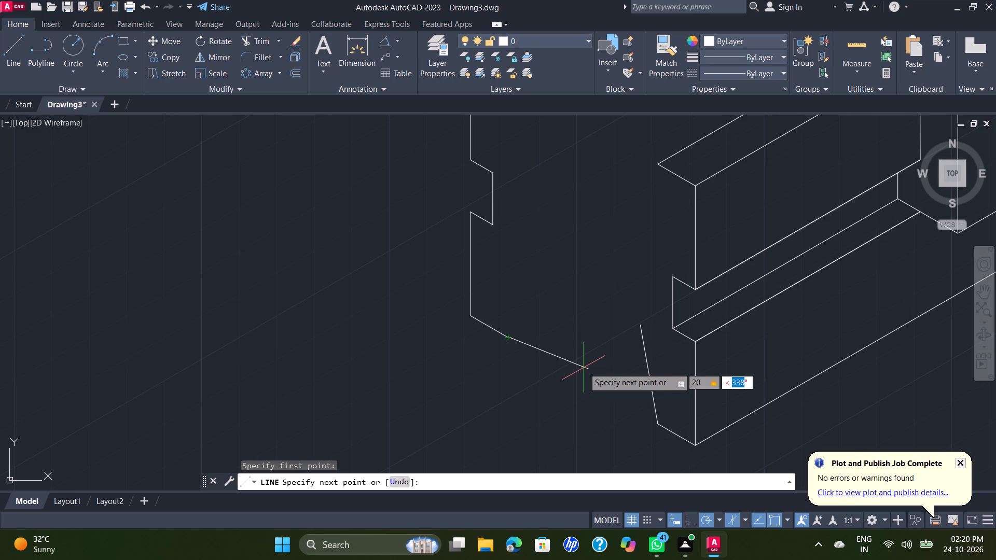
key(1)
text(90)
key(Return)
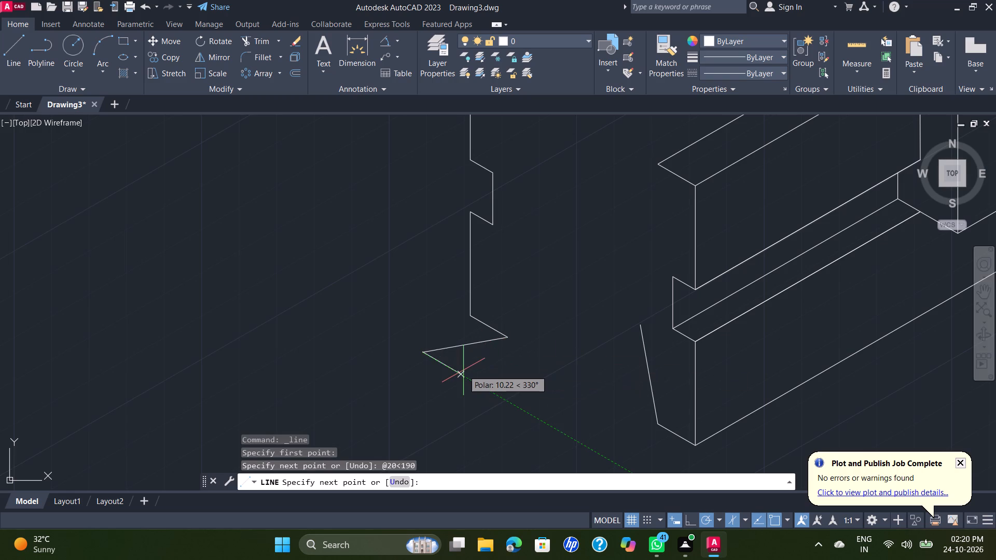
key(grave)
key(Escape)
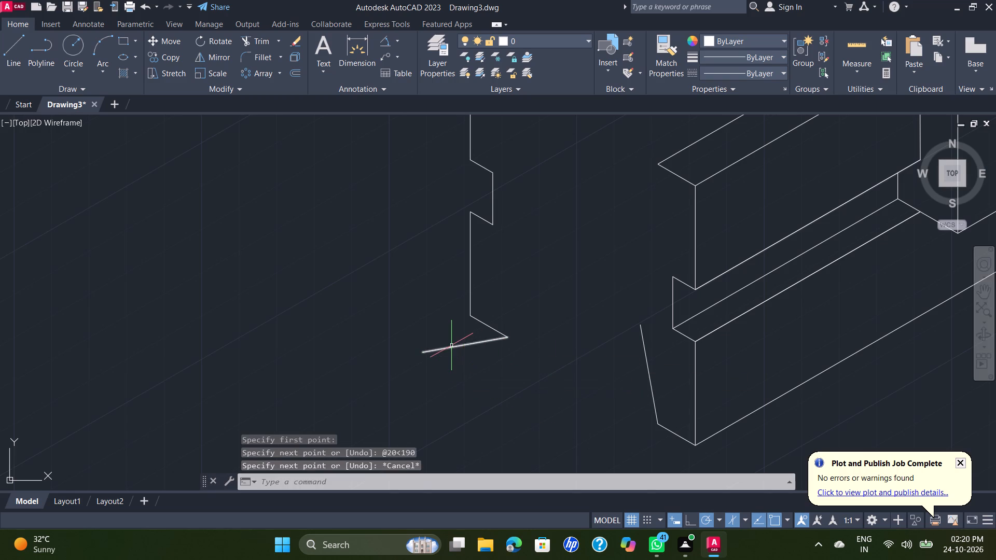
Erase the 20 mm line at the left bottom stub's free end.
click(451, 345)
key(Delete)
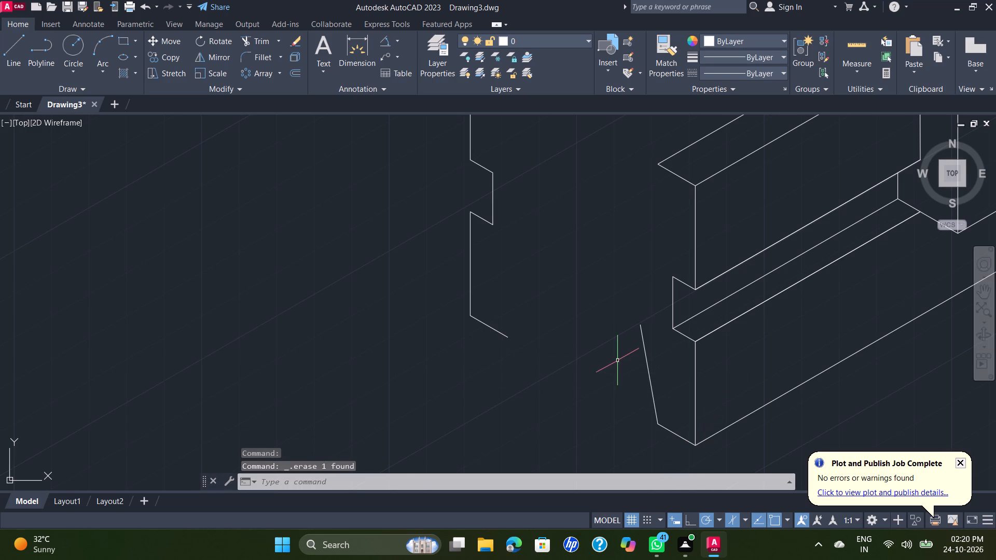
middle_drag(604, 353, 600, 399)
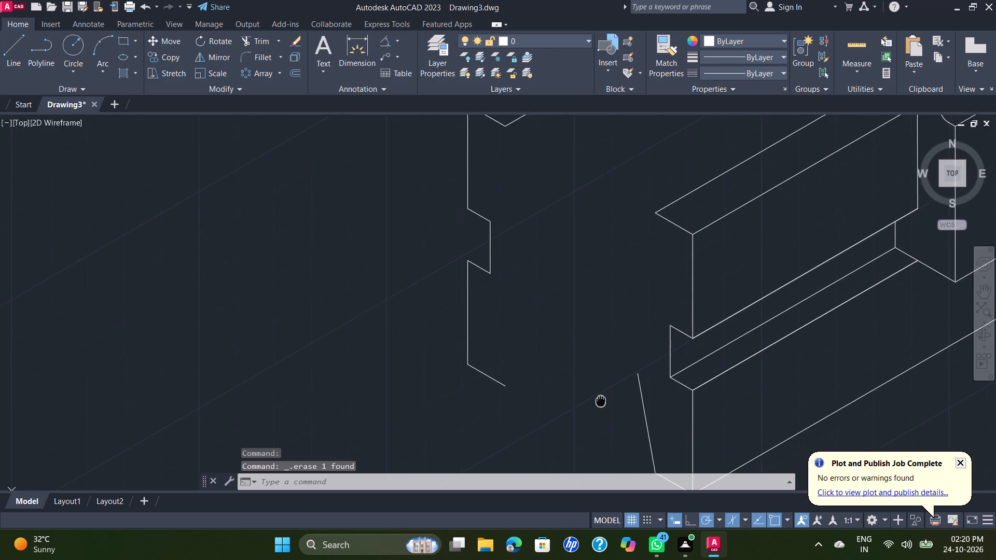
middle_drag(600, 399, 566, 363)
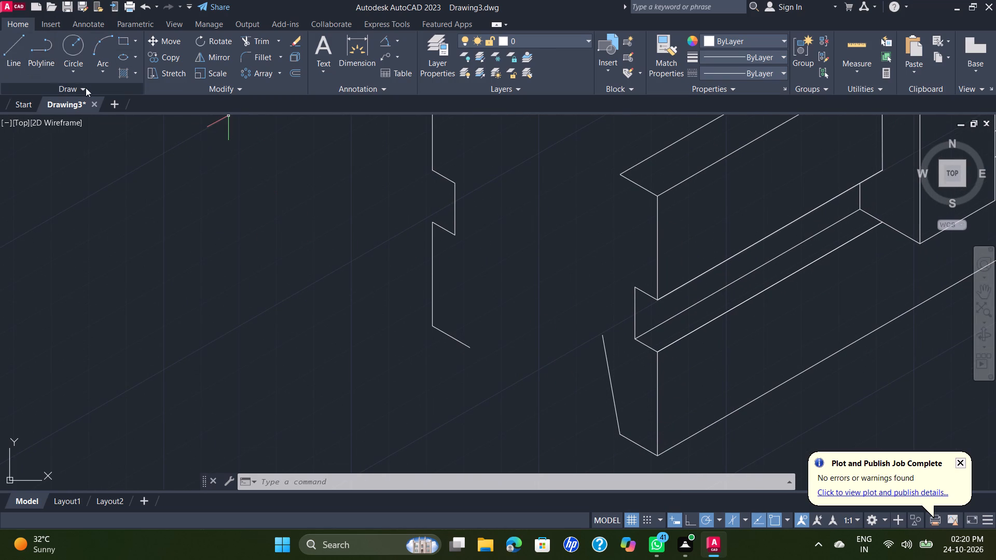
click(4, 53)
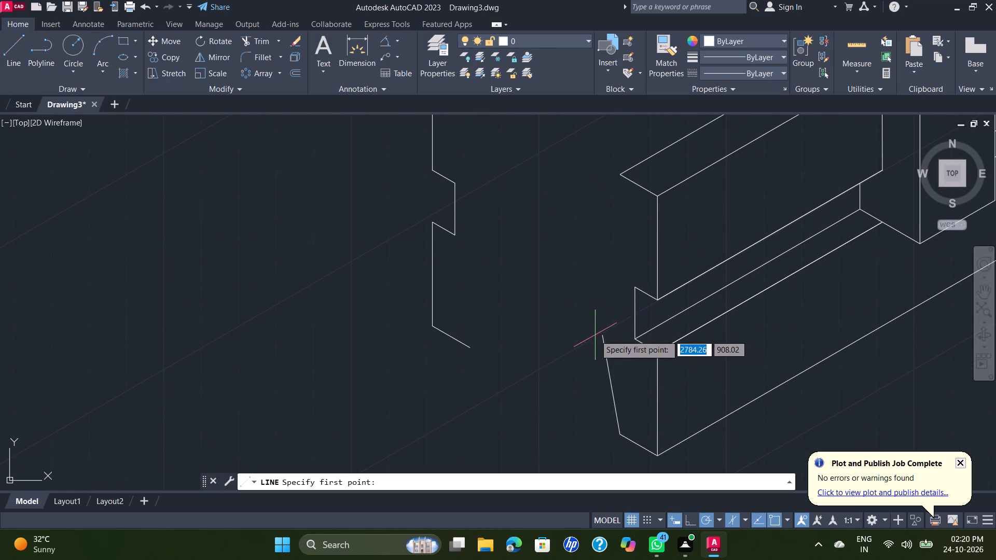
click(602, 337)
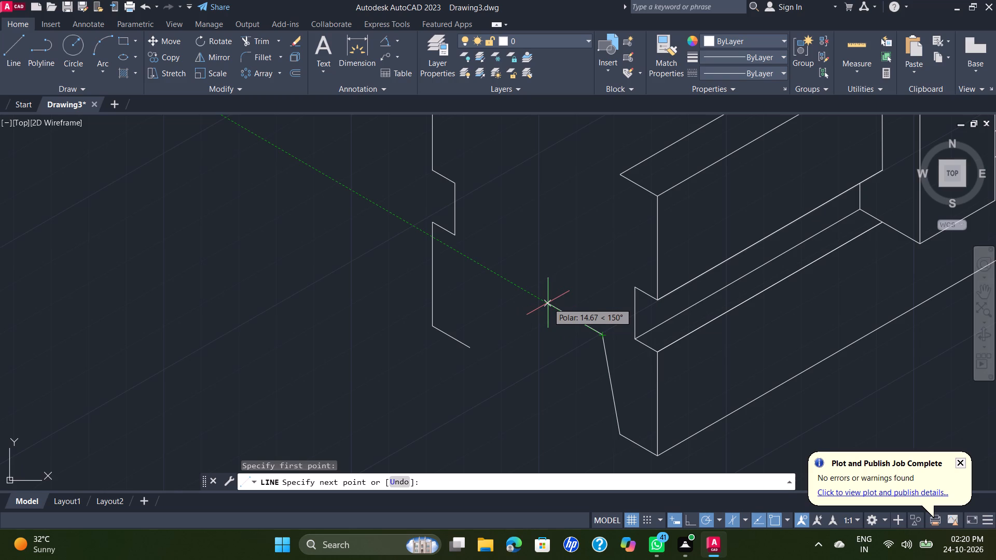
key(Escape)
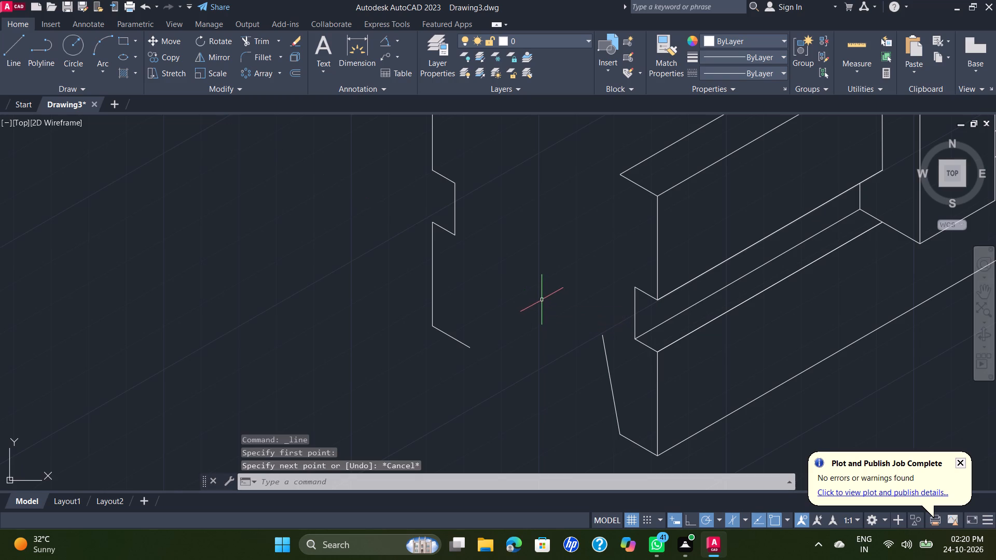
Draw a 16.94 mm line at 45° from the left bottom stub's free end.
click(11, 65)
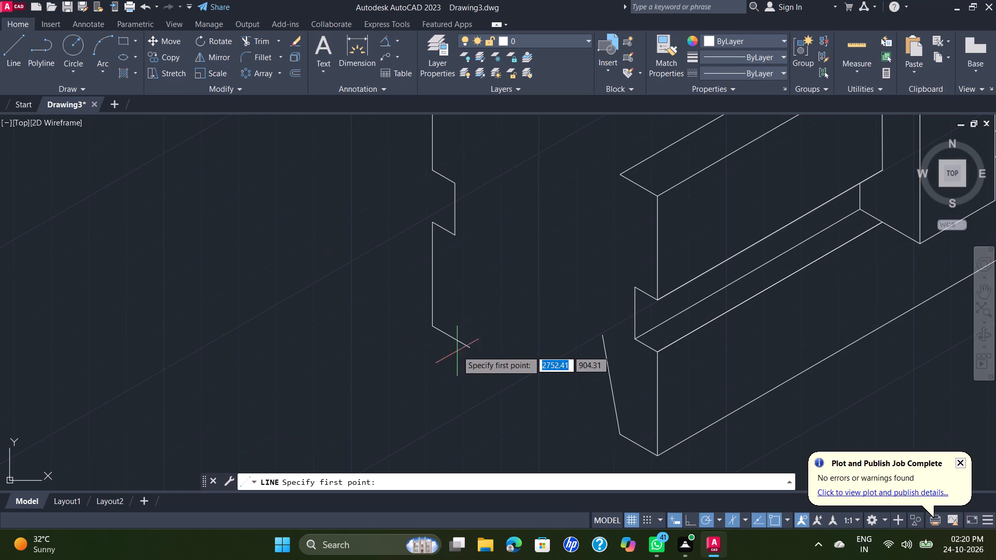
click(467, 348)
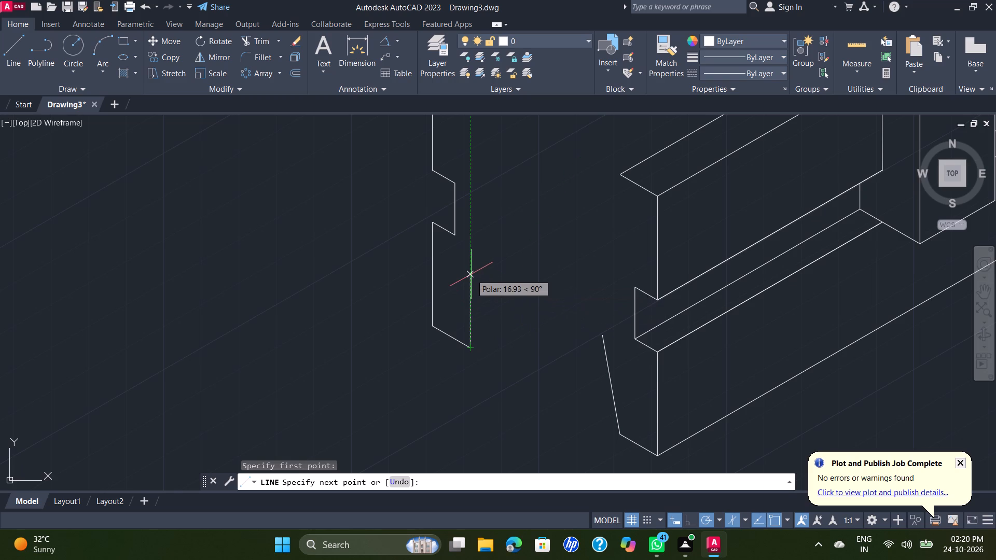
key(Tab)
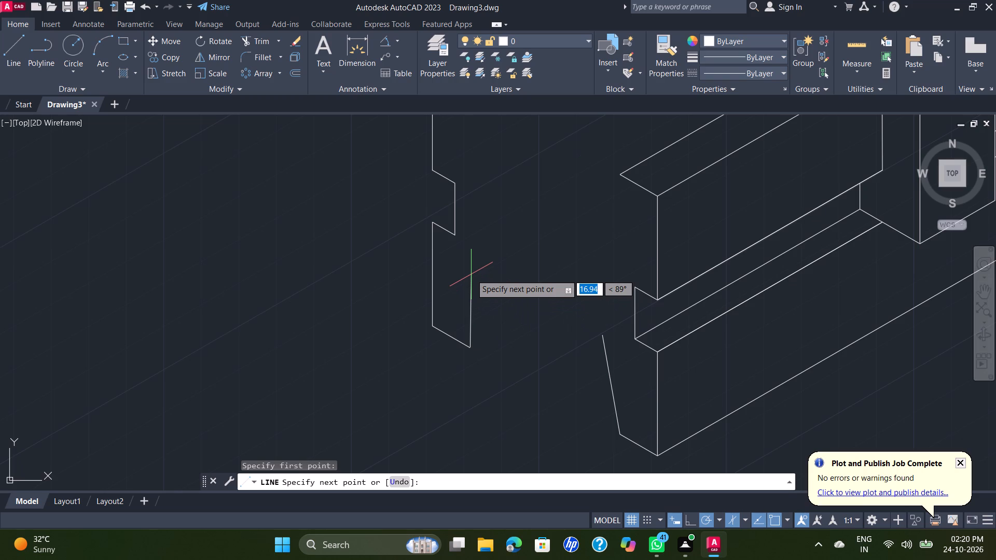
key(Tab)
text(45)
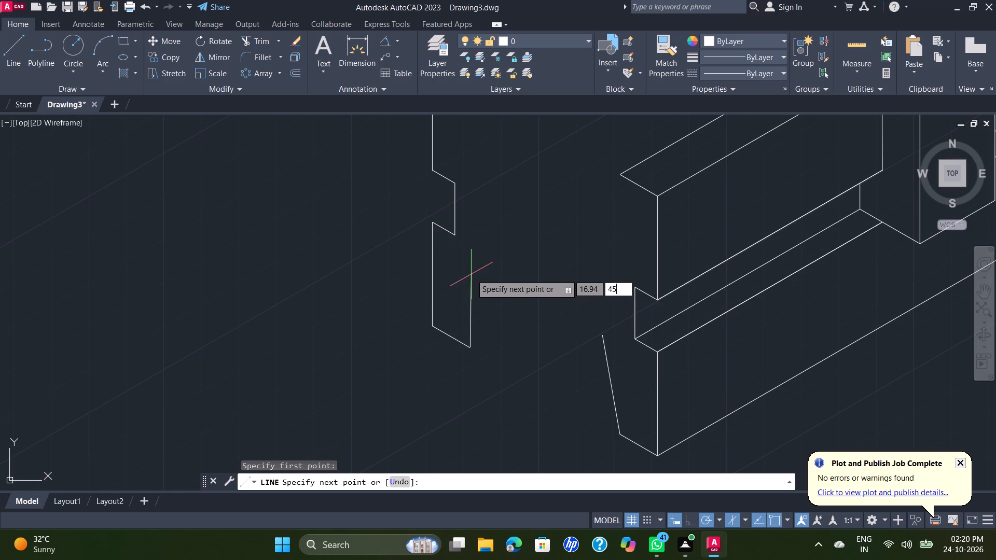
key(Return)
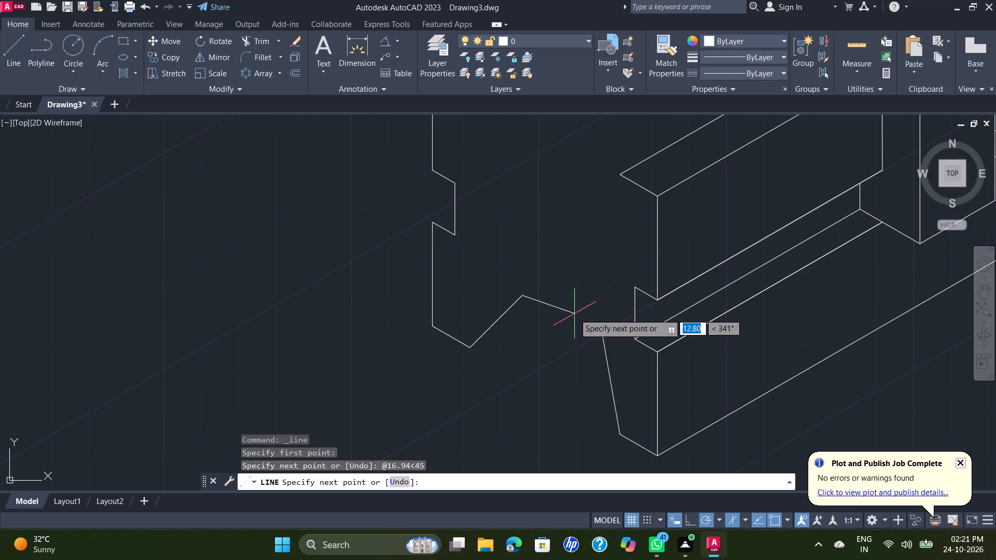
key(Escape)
Measure the angle between the 45° line and the left bottom stub without placing a dimension.
click(388, 41)
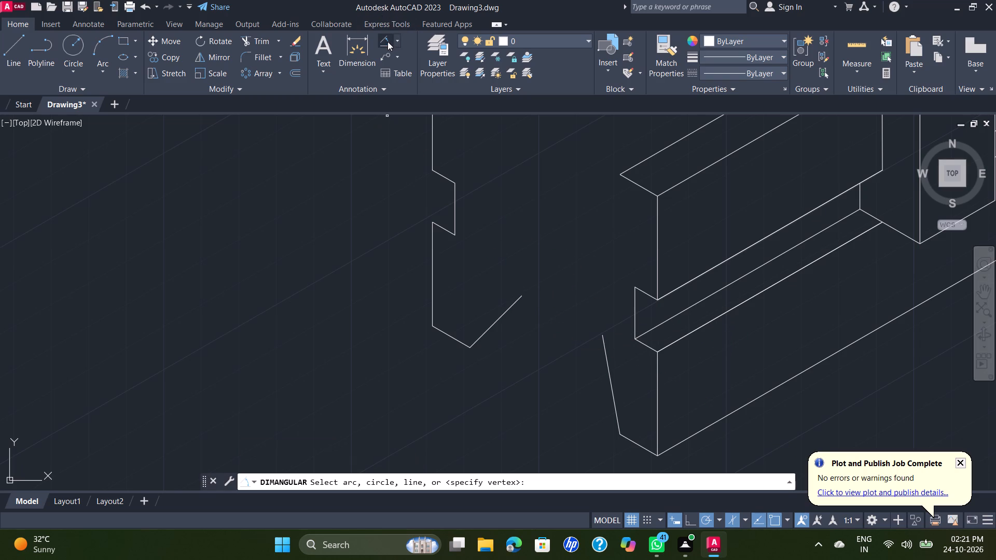
click(511, 306)
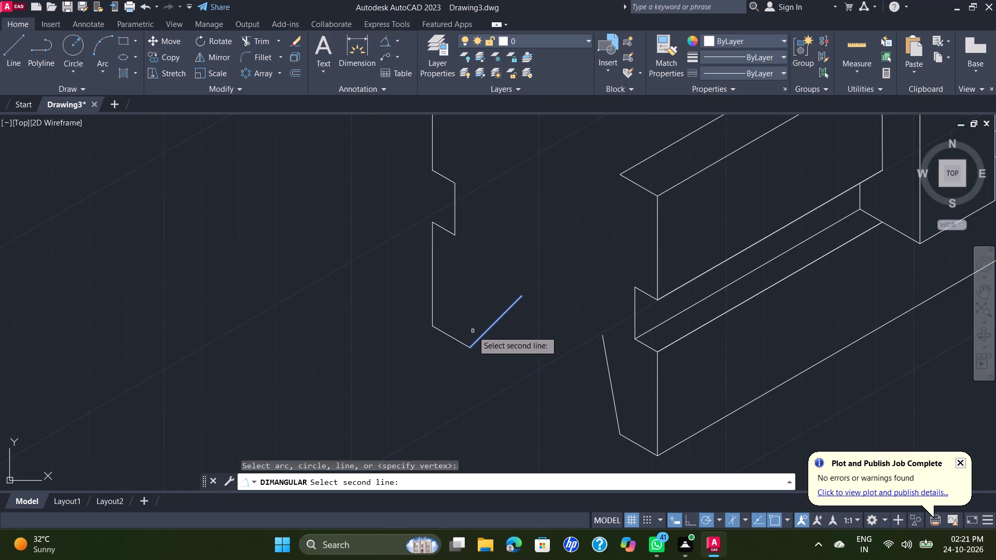
click(462, 343)
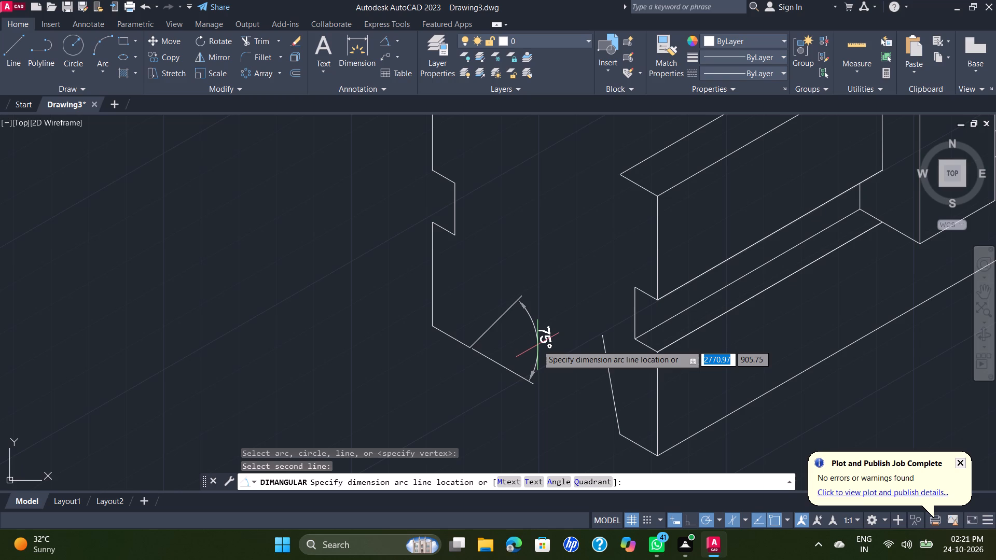
key(grave)
key(Escape)
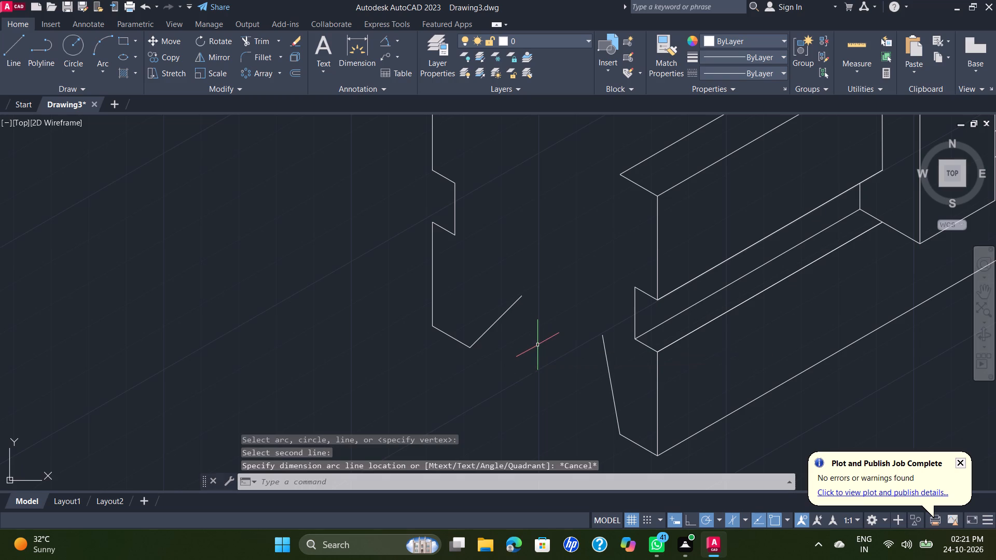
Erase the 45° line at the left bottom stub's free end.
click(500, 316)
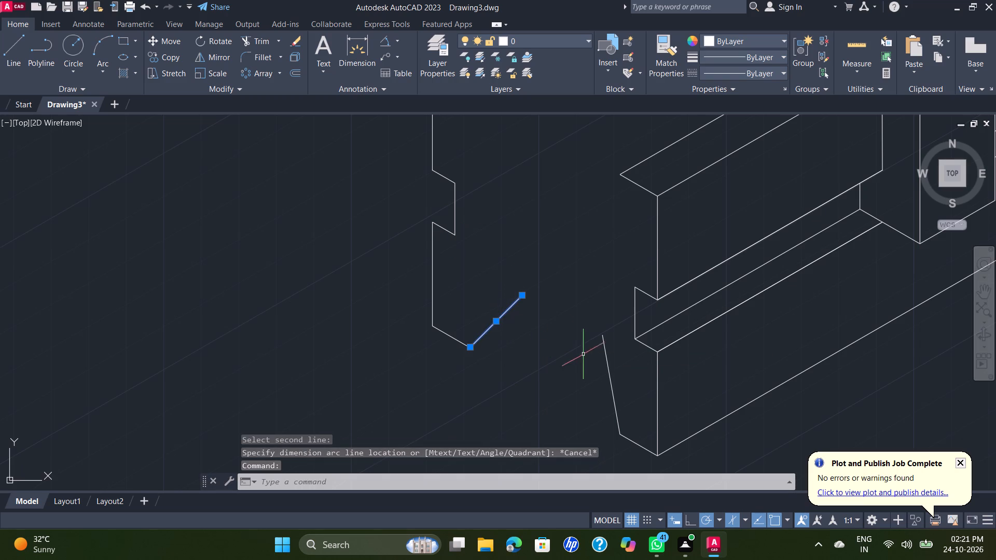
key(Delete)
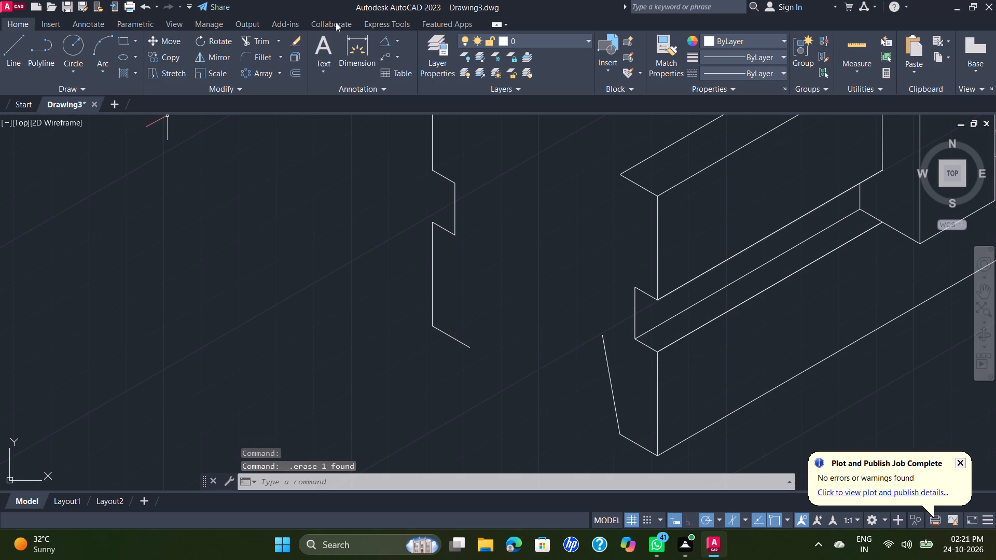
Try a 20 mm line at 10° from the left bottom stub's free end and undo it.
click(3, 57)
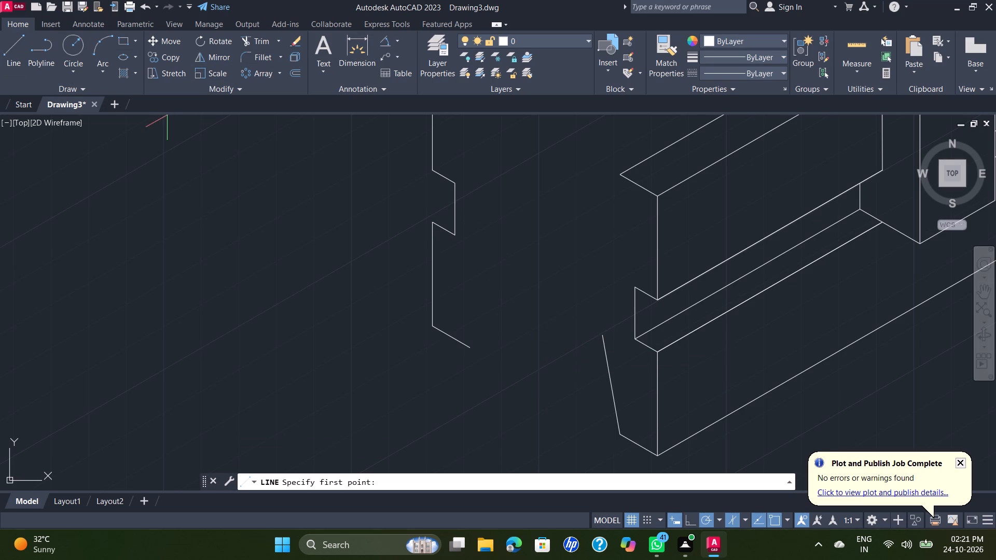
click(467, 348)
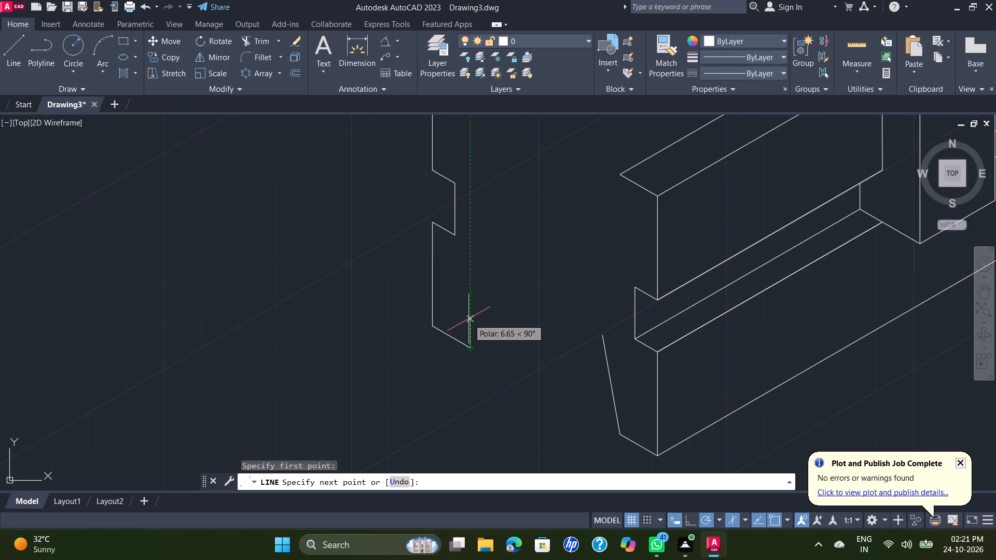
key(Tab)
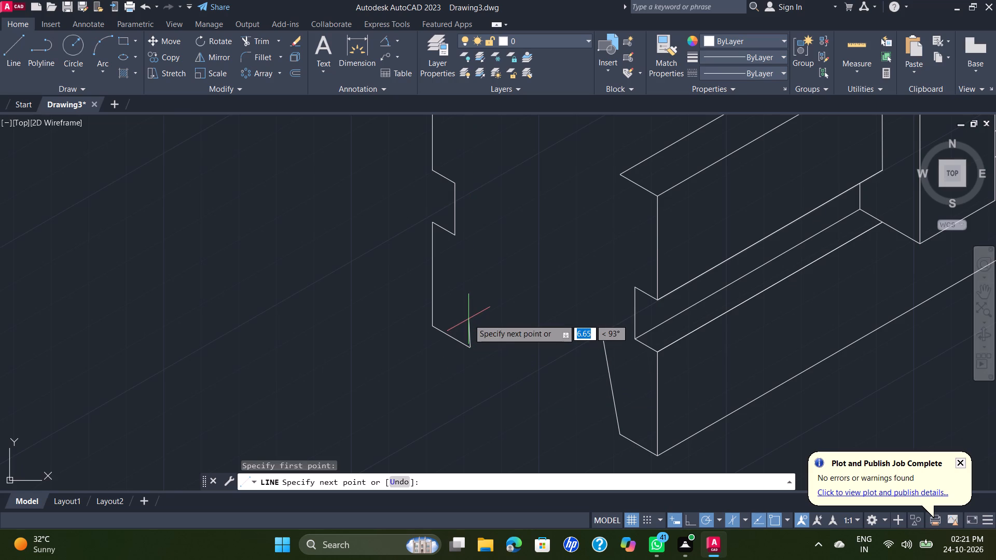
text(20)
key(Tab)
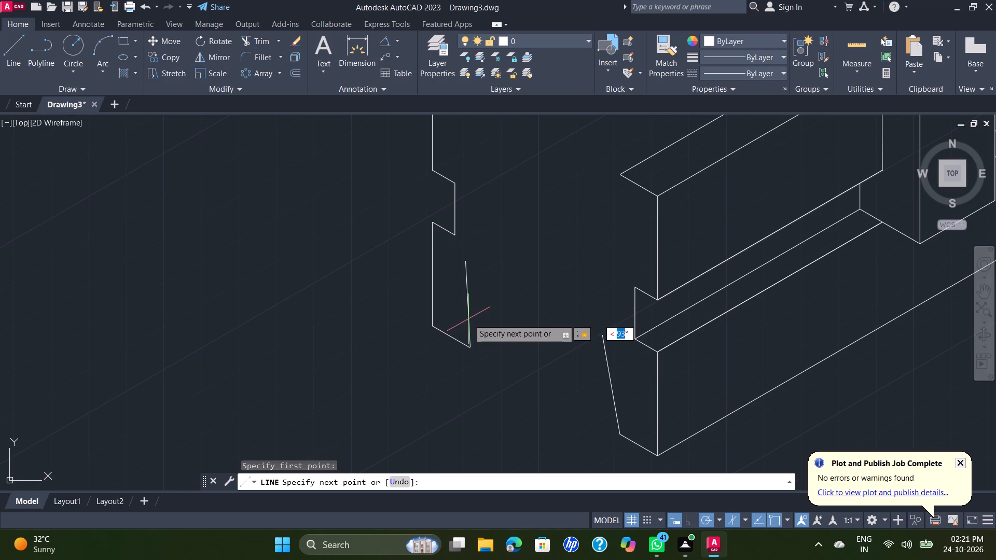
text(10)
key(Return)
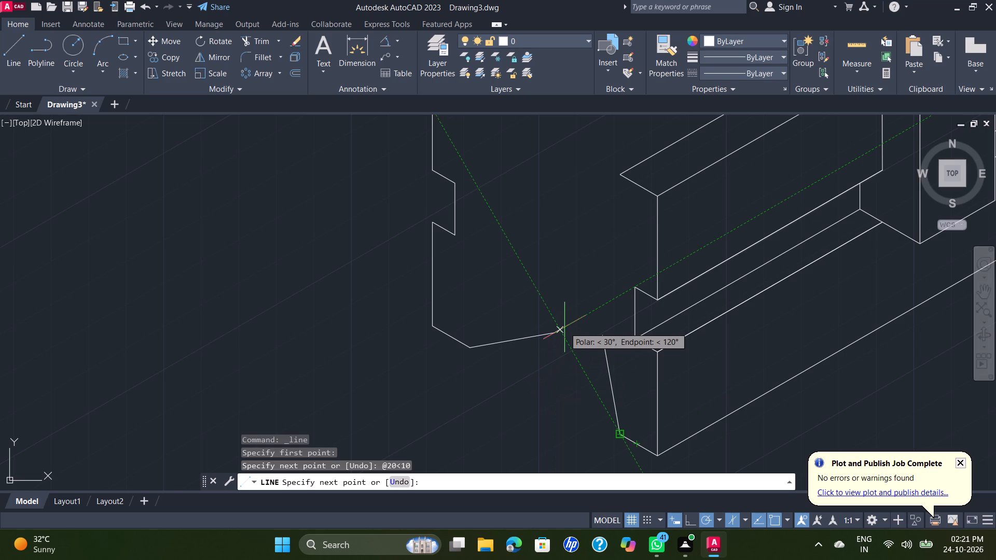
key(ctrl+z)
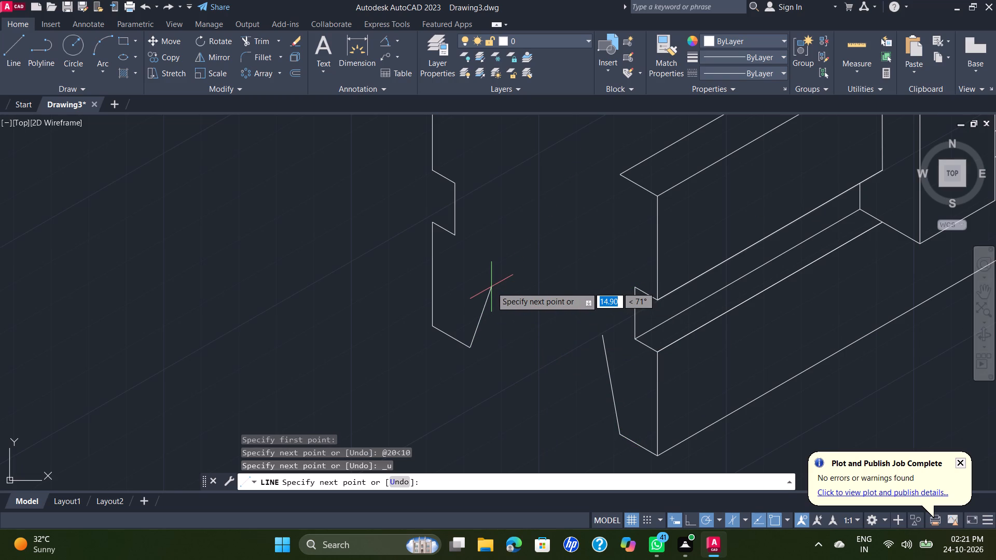
Draw a 20 mm line at 55° from the left bottom stub's free end.
text(20)
key(Tab)
text(55)
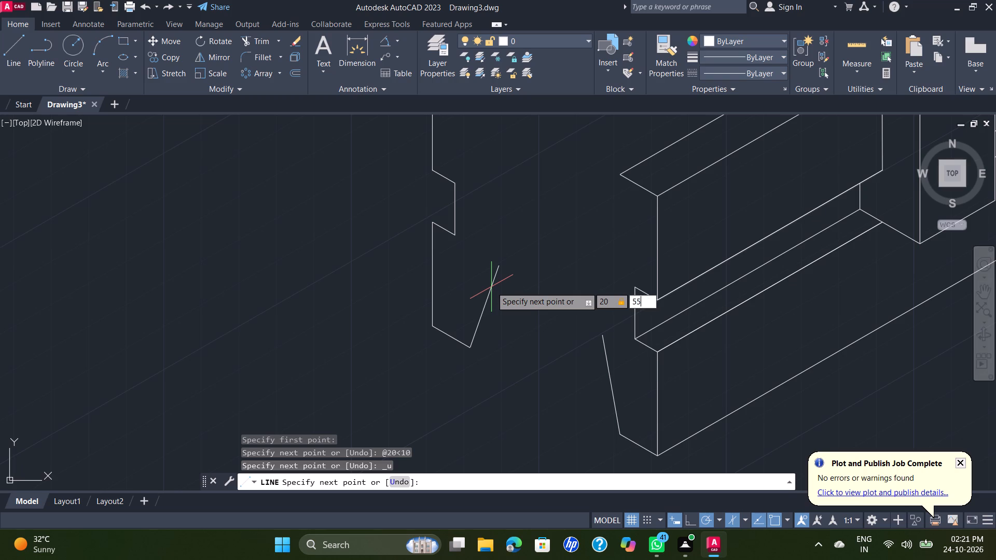
key(Return)
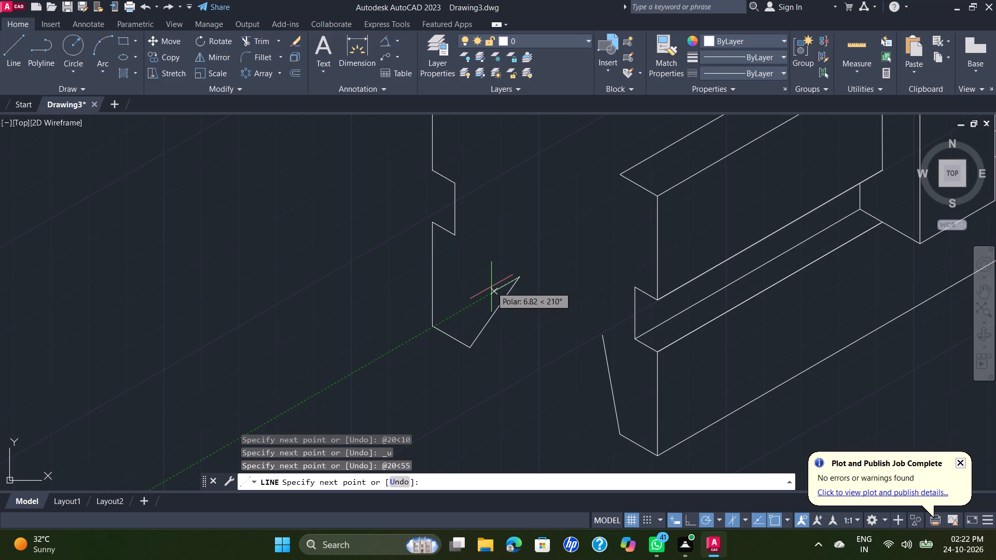
key(Escape)
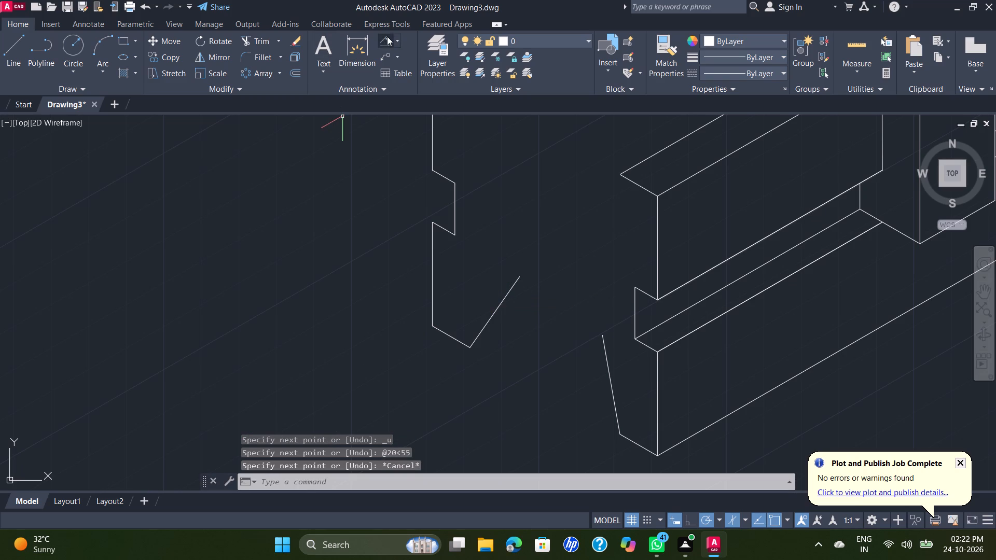
Measure the angle between the 55° line and the left bottom stub without placing a dimension.
click(386, 36)
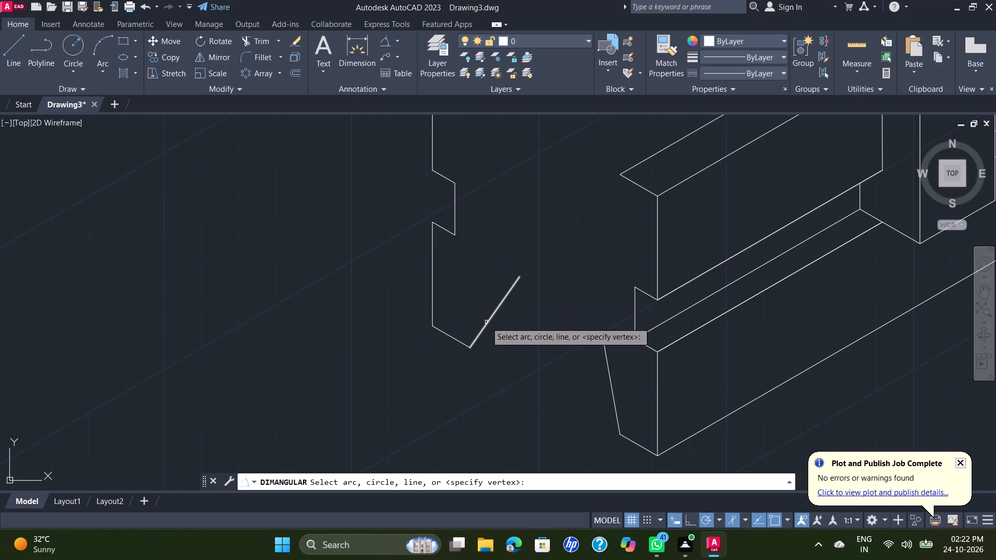
click(486, 322)
click(458, 342)
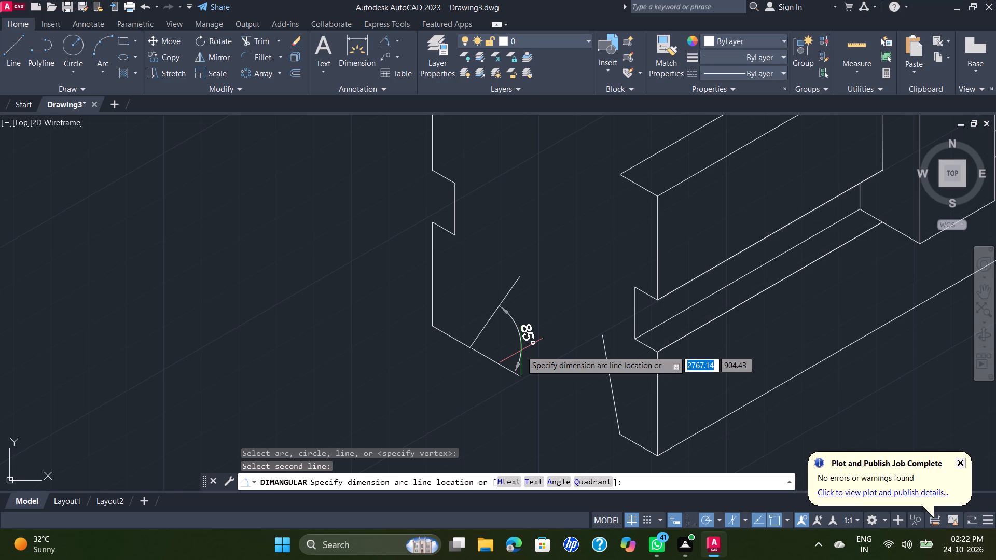
key(Escape)
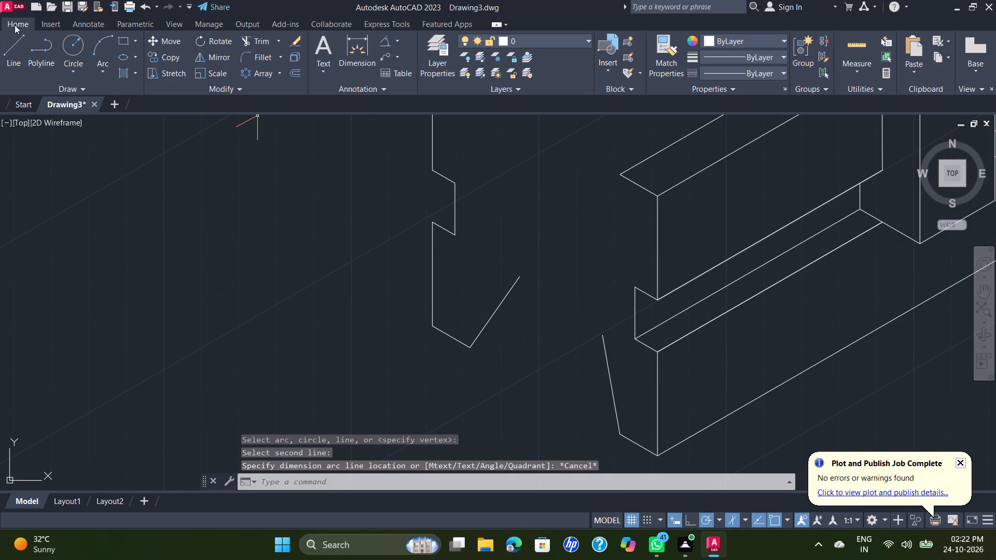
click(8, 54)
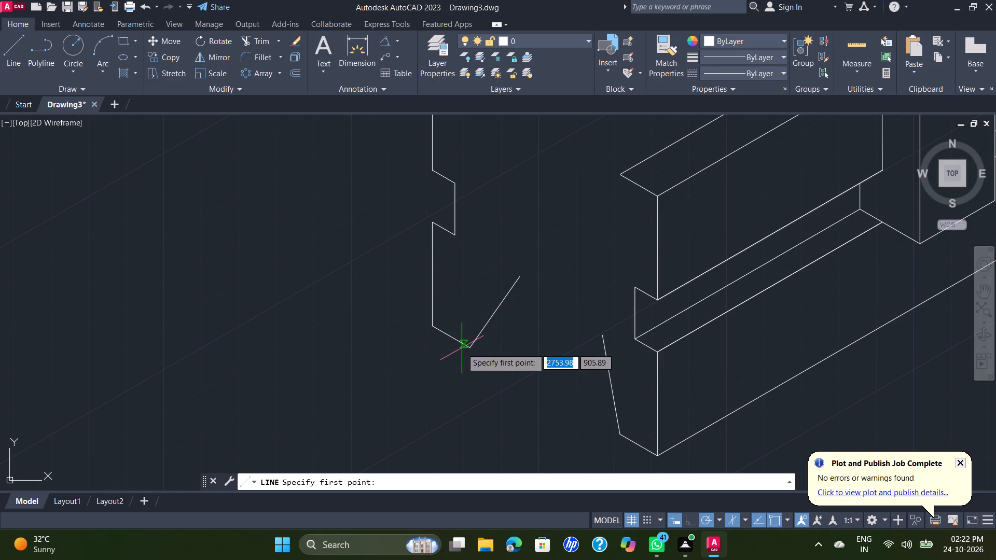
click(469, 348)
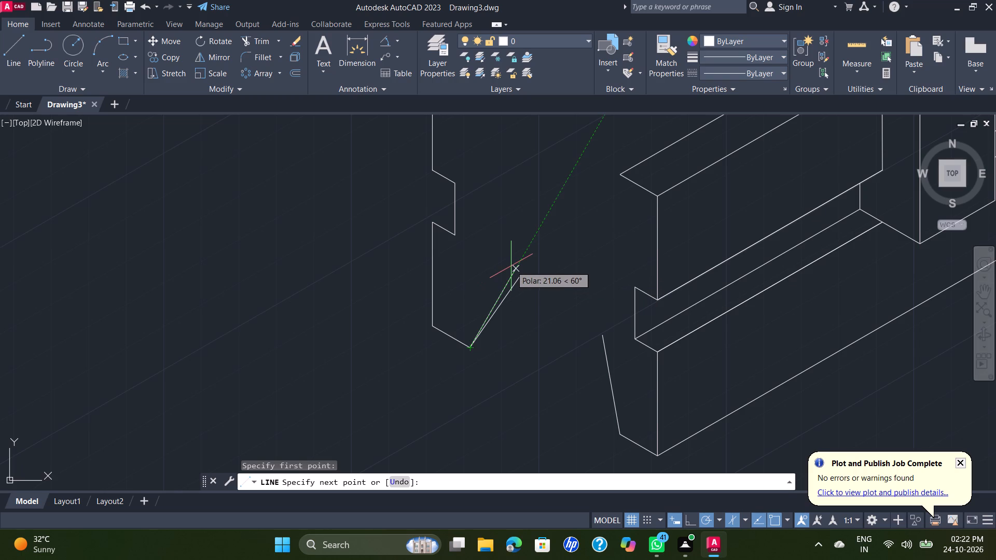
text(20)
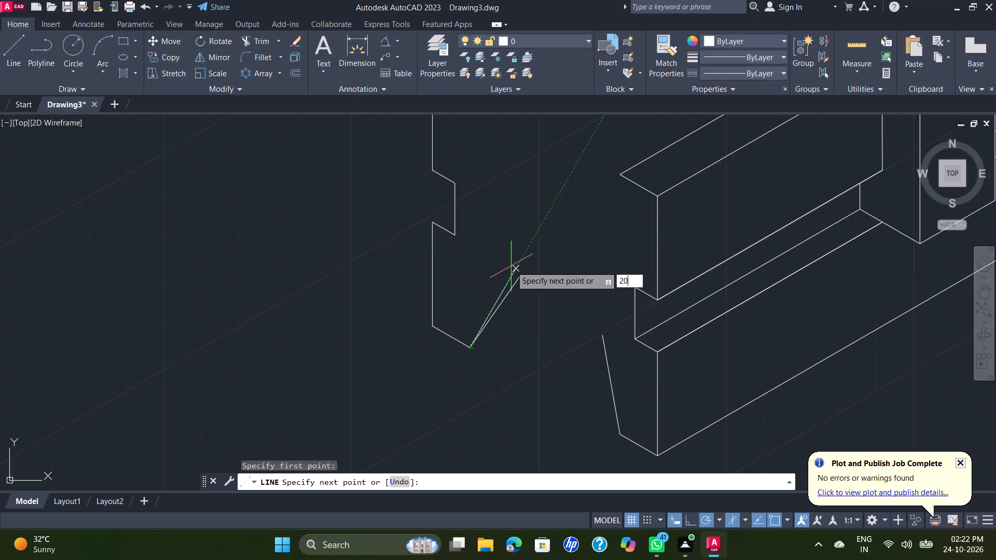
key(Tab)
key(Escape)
Draw a 20 mm line at 75° from the left bottom stub's free end.
key(space)
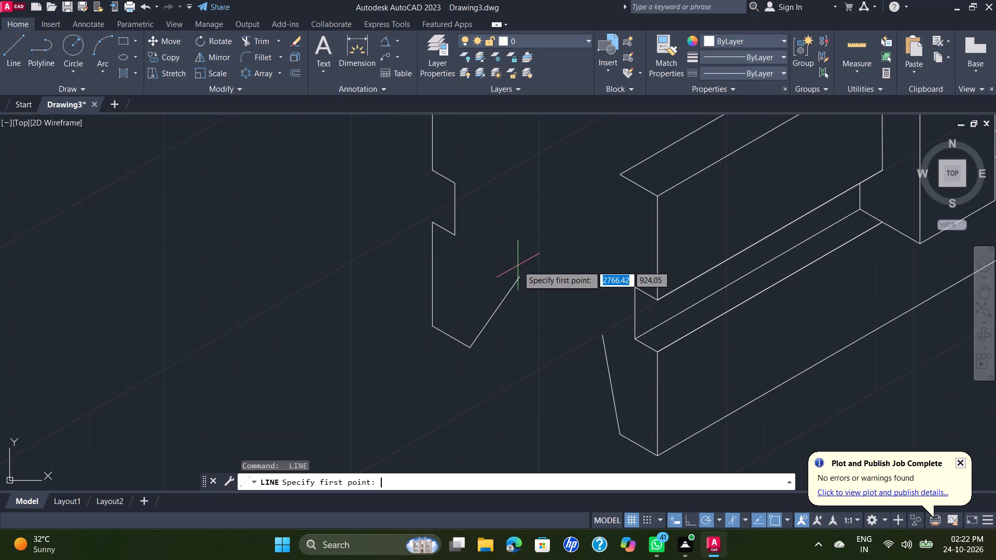
click(468, 347)
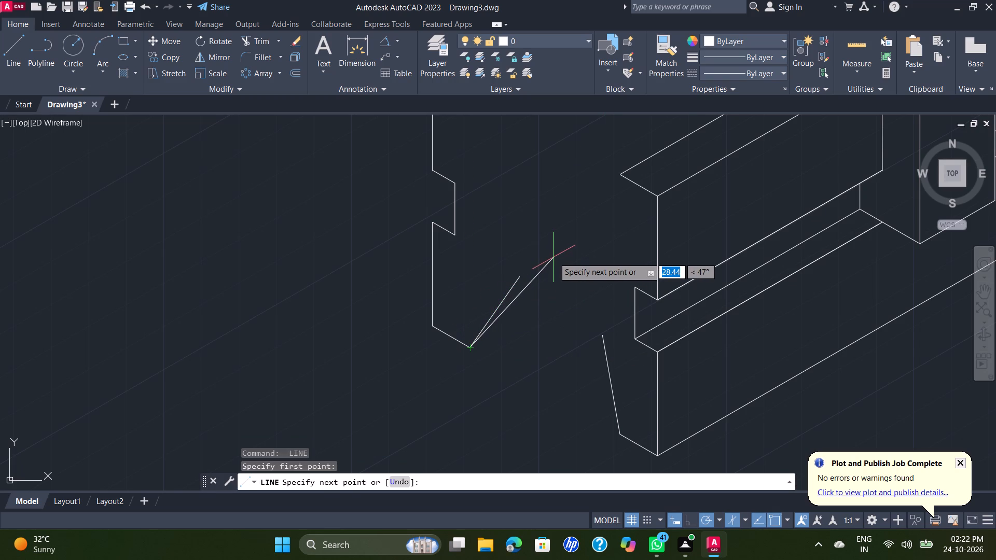
text(20)
key(Tab)
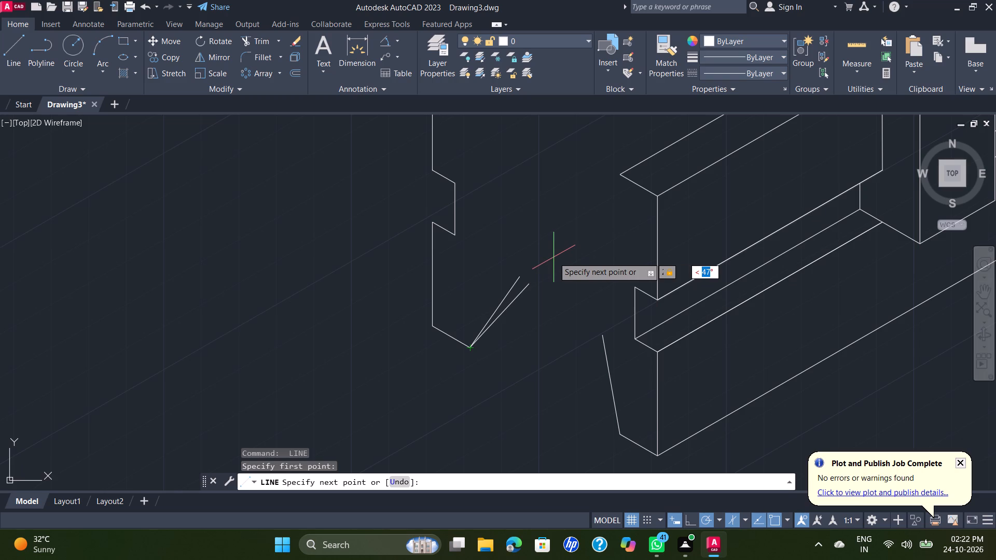
text(75)
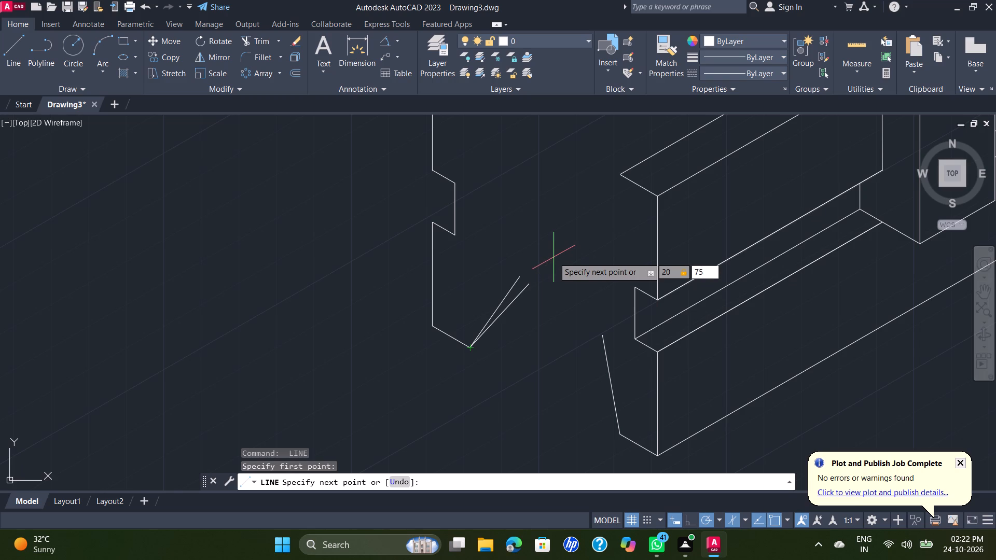
key(Return)
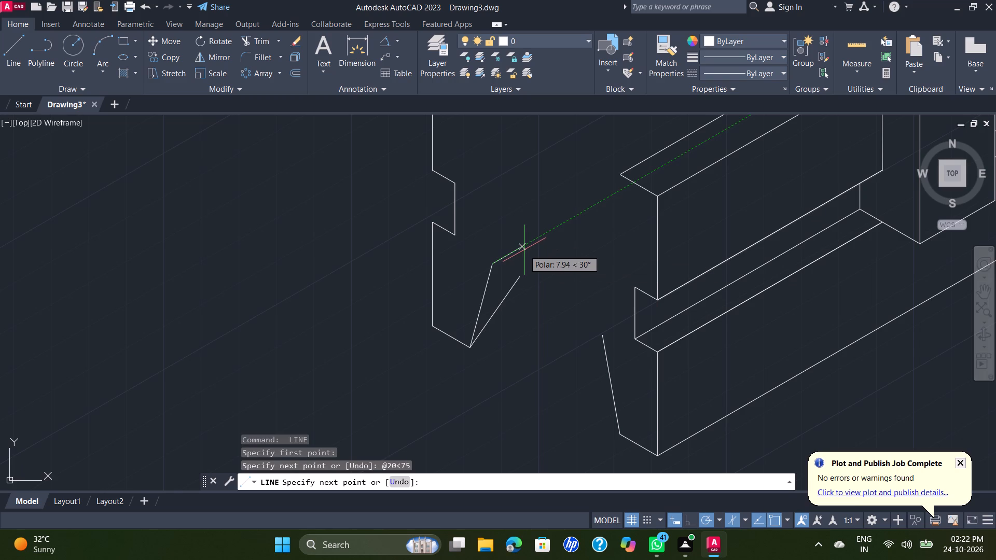
key(Escape)
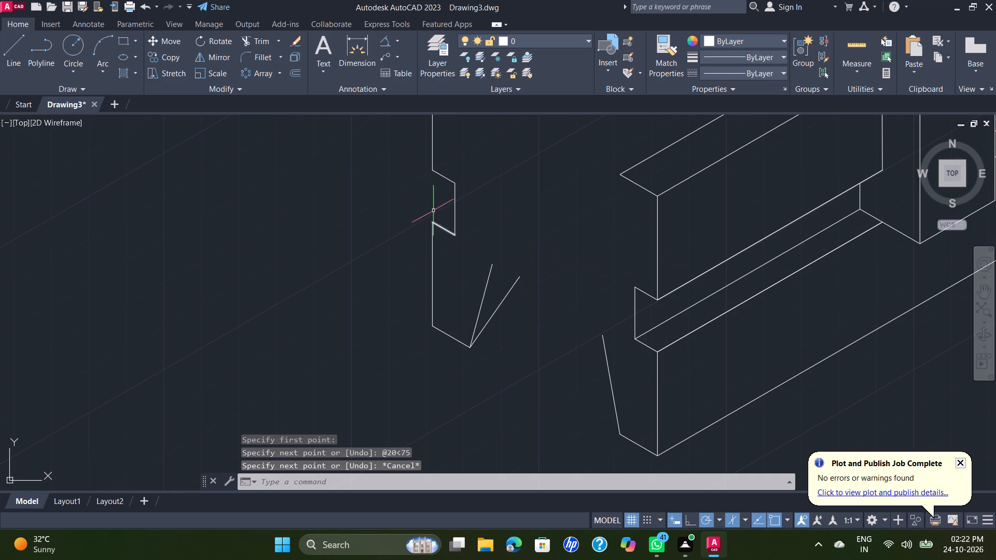
Delete the 55° trial line at the left bottom stub, keeping the 75° line.
click(499, 306)
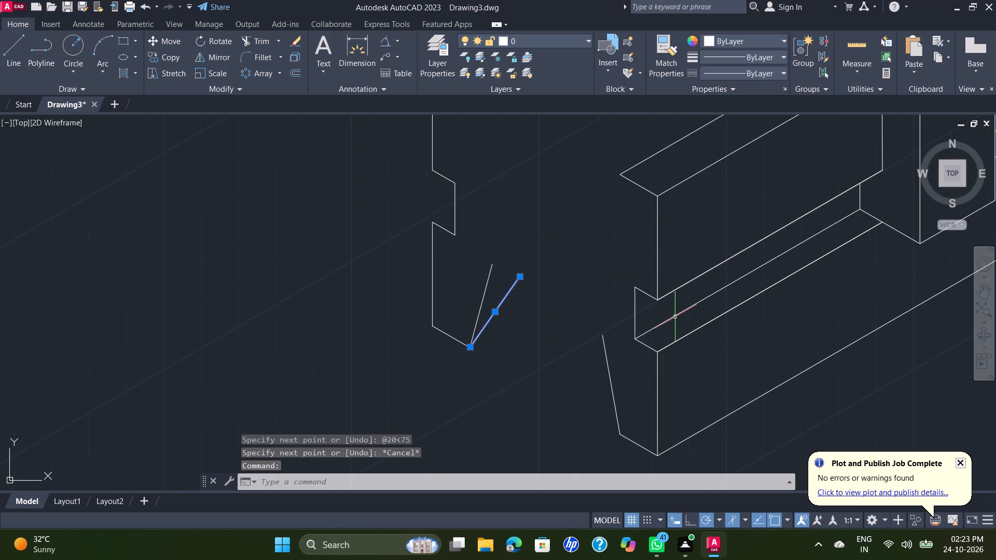
key(Delete)
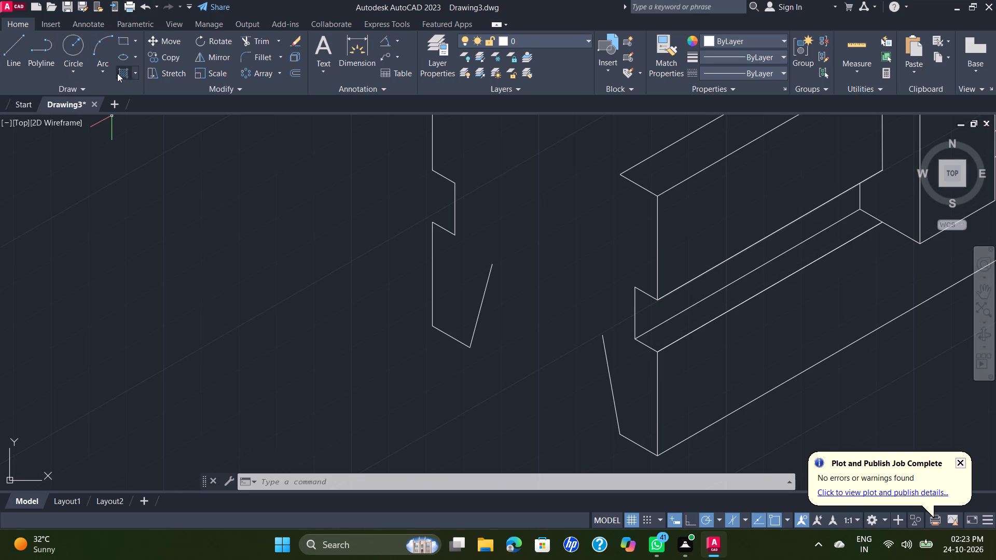
Measure the angle between the 75° line and the left bottom stub without placing a dimension.
click(388, 39)
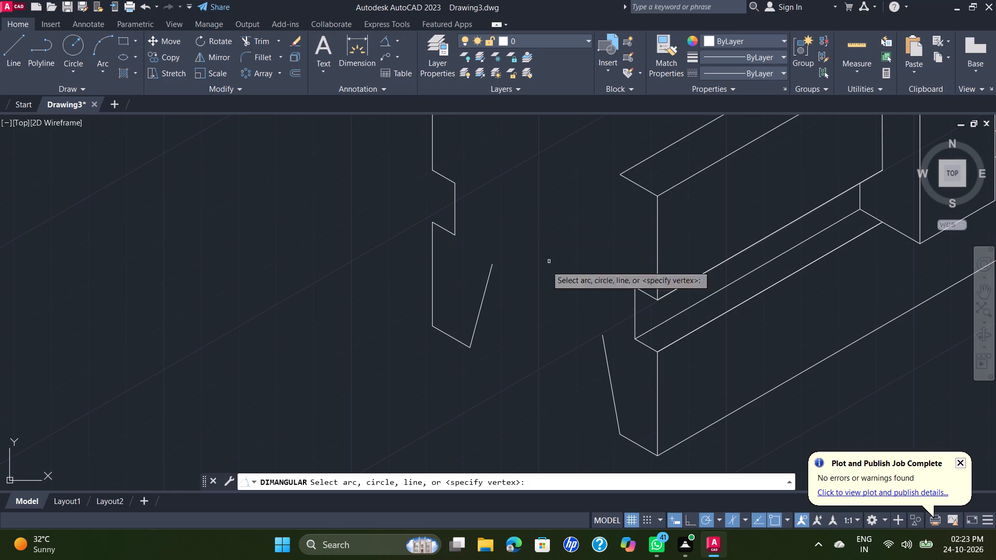
click(462, 342)
click(478, 324)
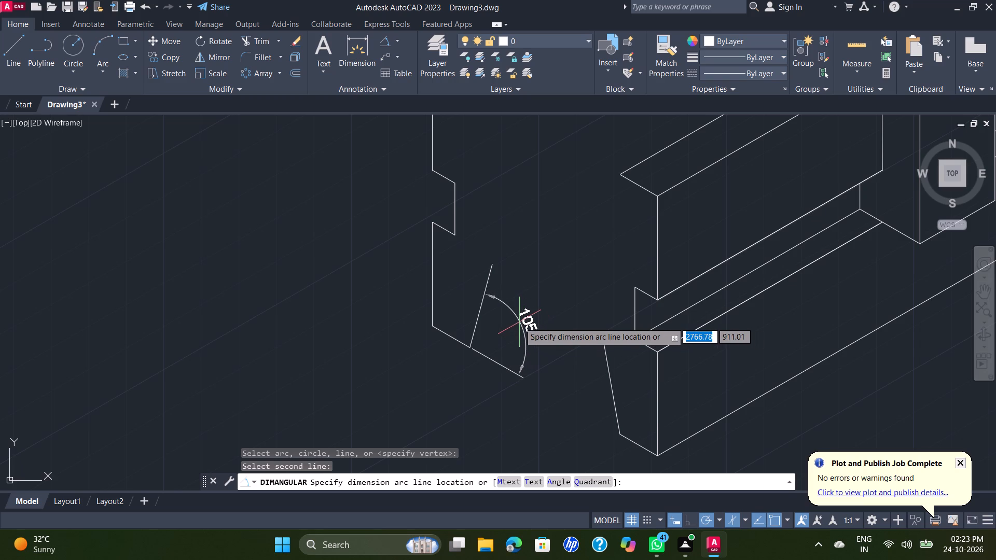
key(Escape)
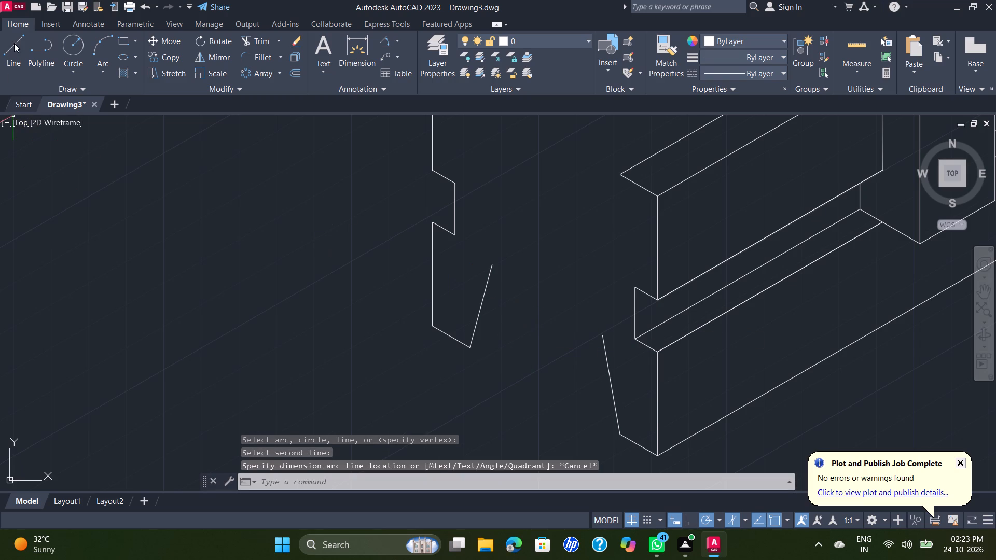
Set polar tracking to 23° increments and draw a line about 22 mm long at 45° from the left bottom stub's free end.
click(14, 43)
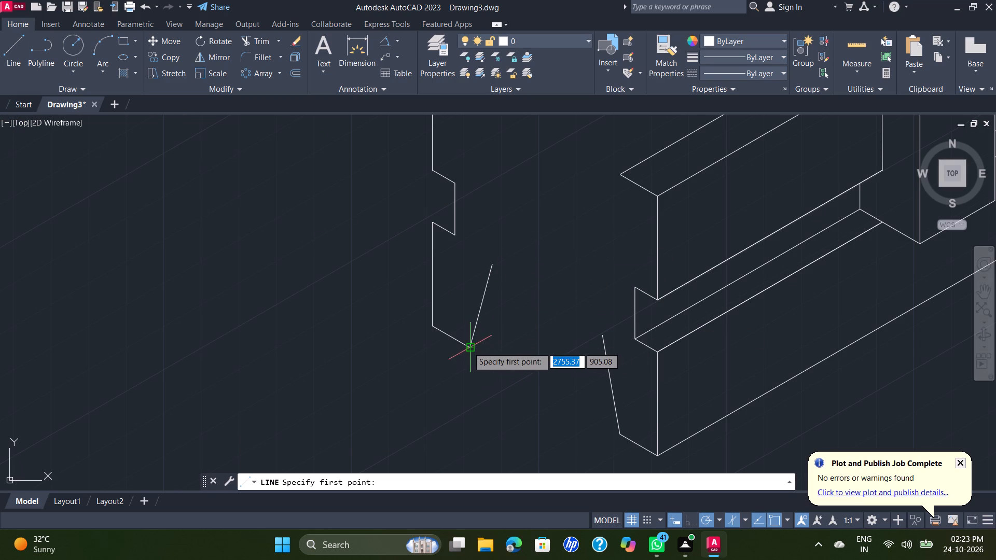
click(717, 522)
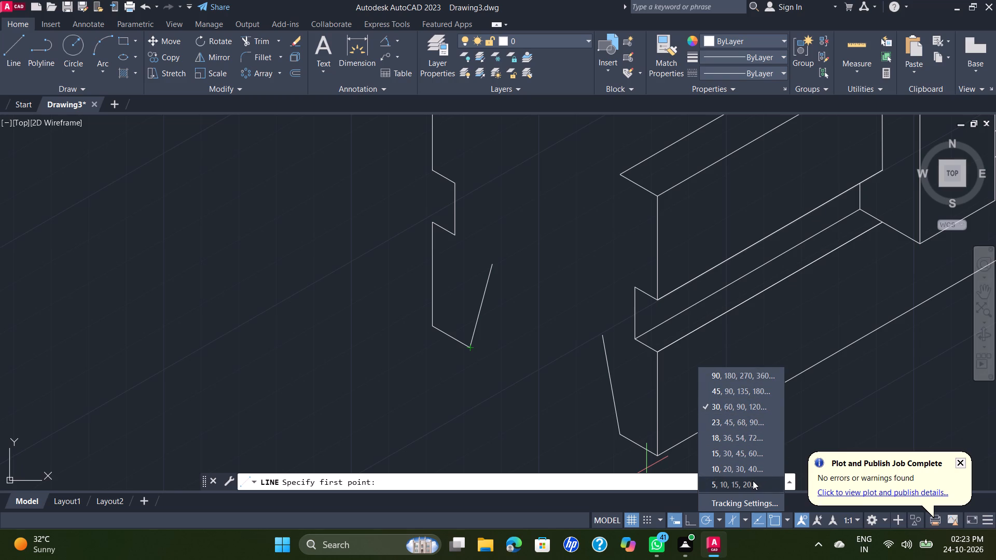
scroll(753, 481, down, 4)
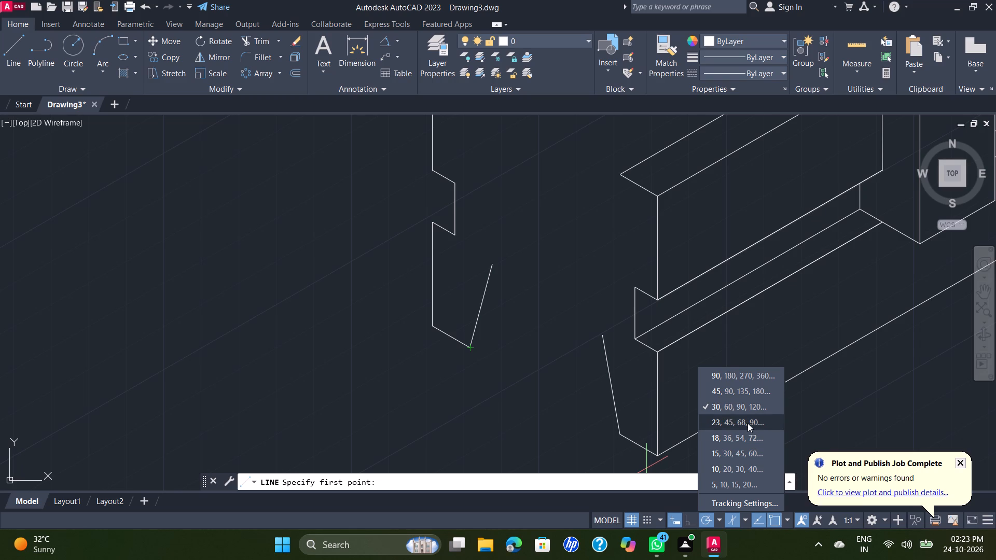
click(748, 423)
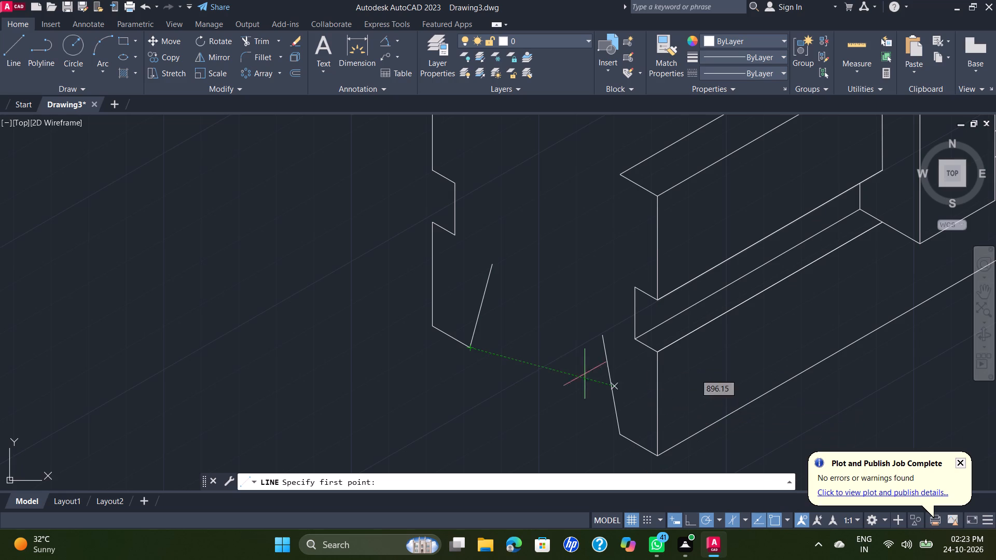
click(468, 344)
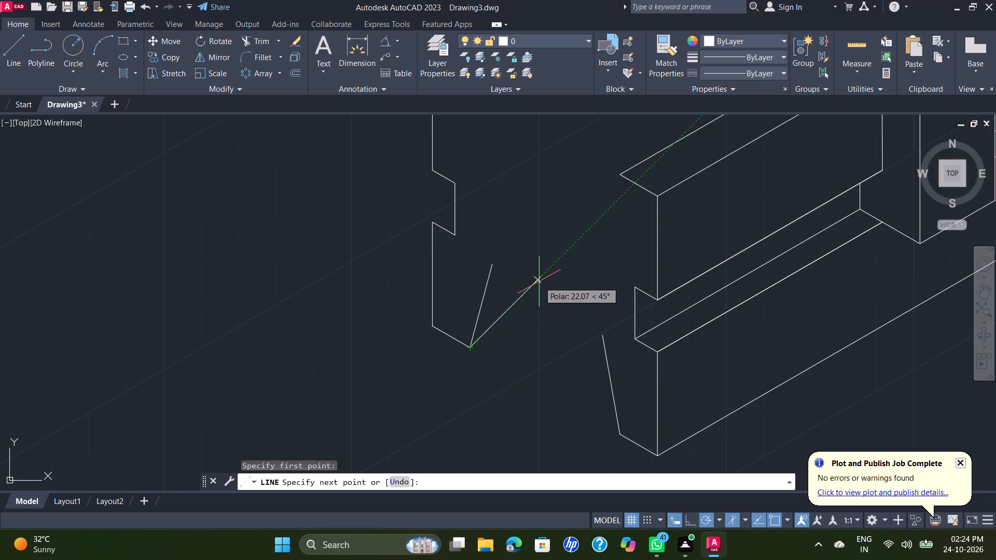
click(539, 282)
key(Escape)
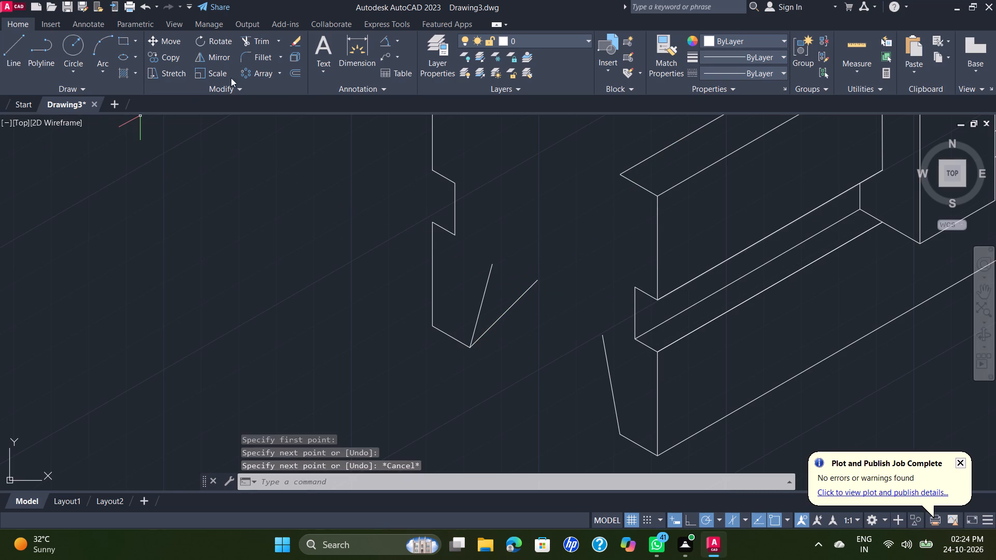
Measure the angle between the 45° line and the left bottom stub without placing a dimension.
click(391, 40)
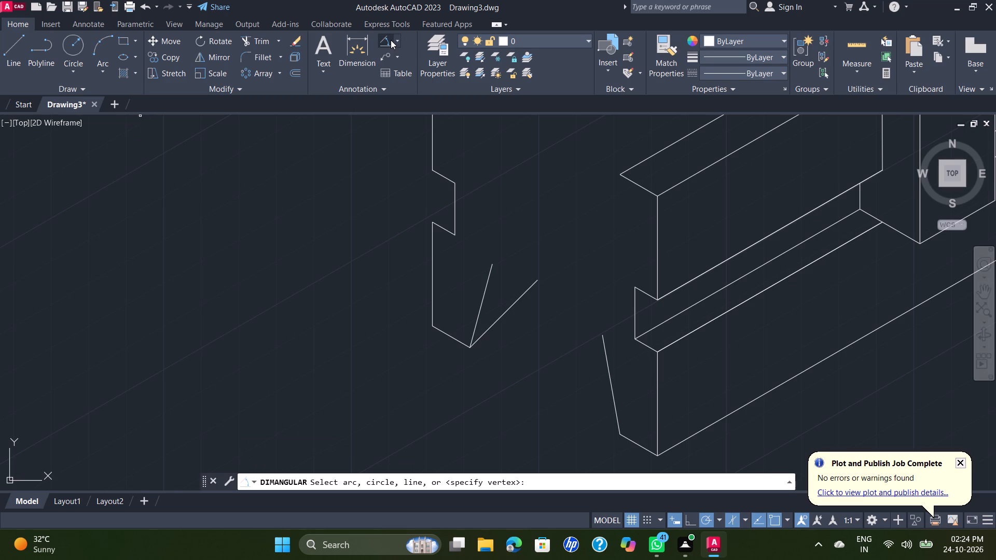
click(499, 320)
click(462, 343)
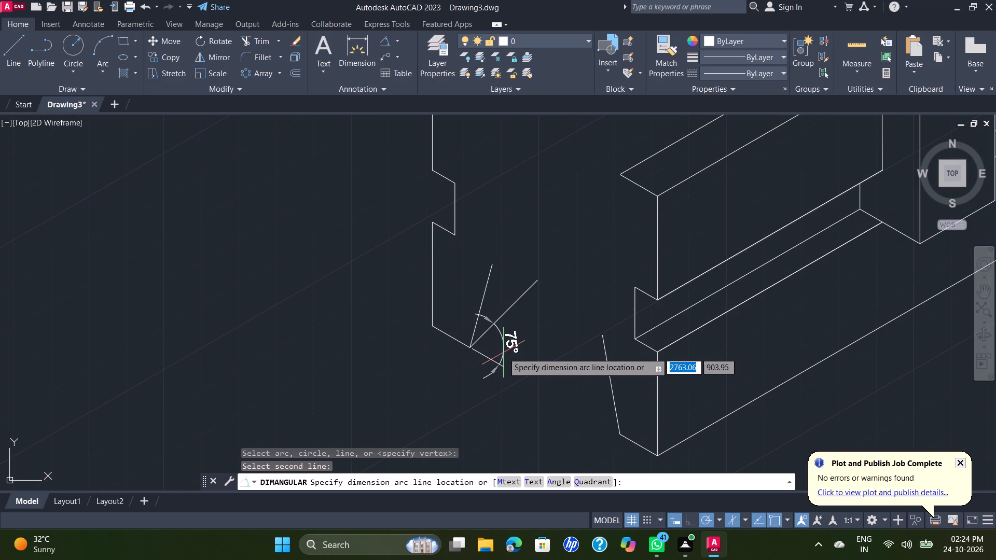
key(Escape)
Delete both the 75° and 45° trial lines at the left bottom stub's free end.
click(515, 328)
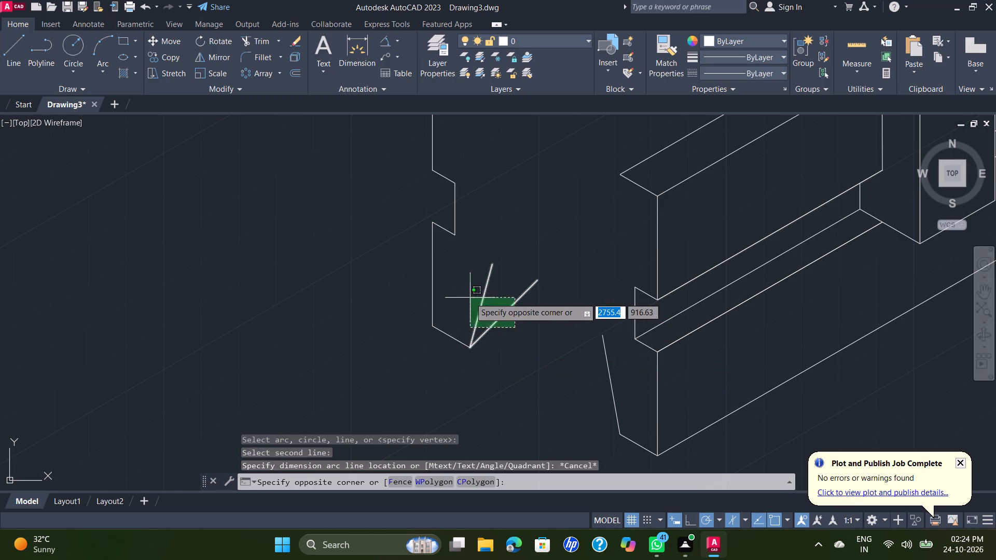
click(470, 298)
key(Delete)
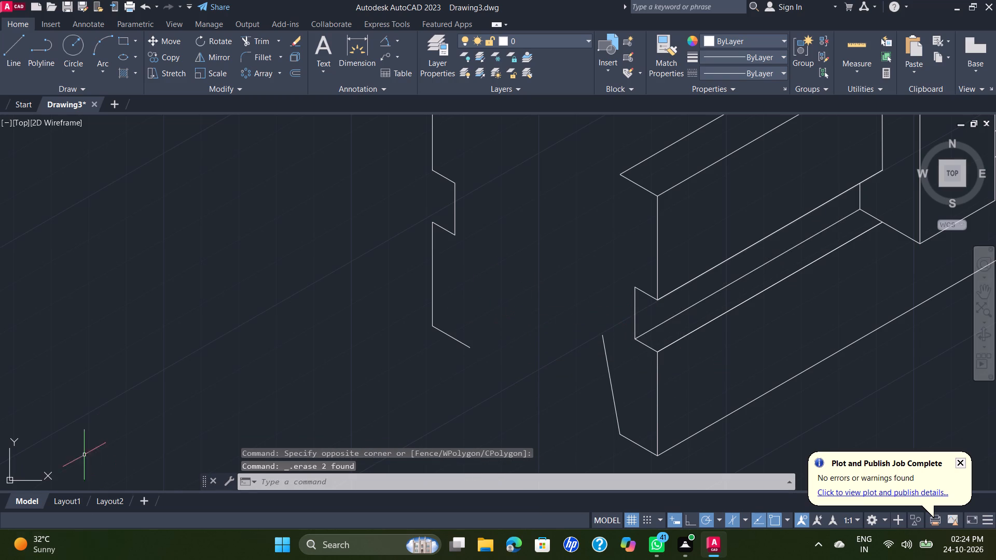
Draw a line along the front face's bottom edge joining the free ends of the left and right bottom stubs.
middle_drag(622, 326, 582, 330)
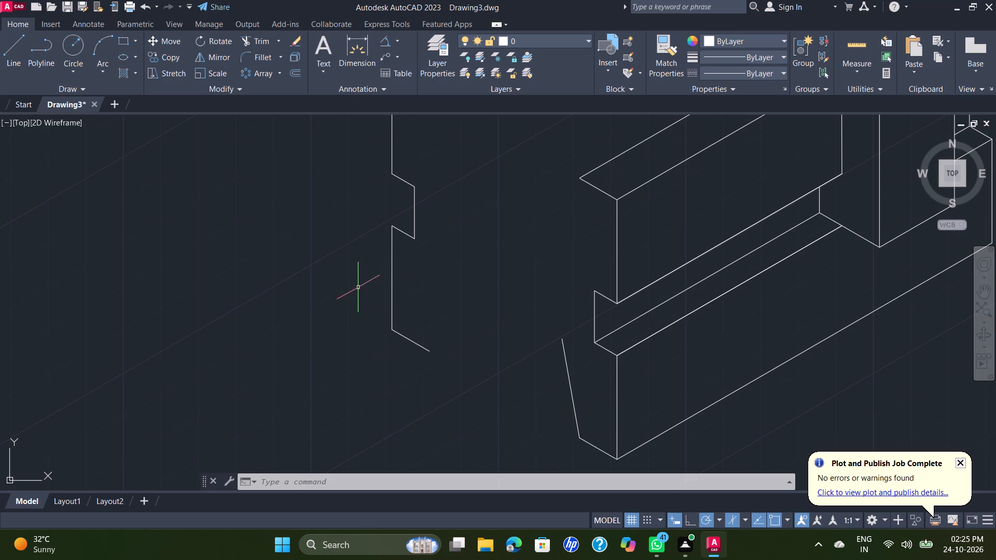
click(12, 48)
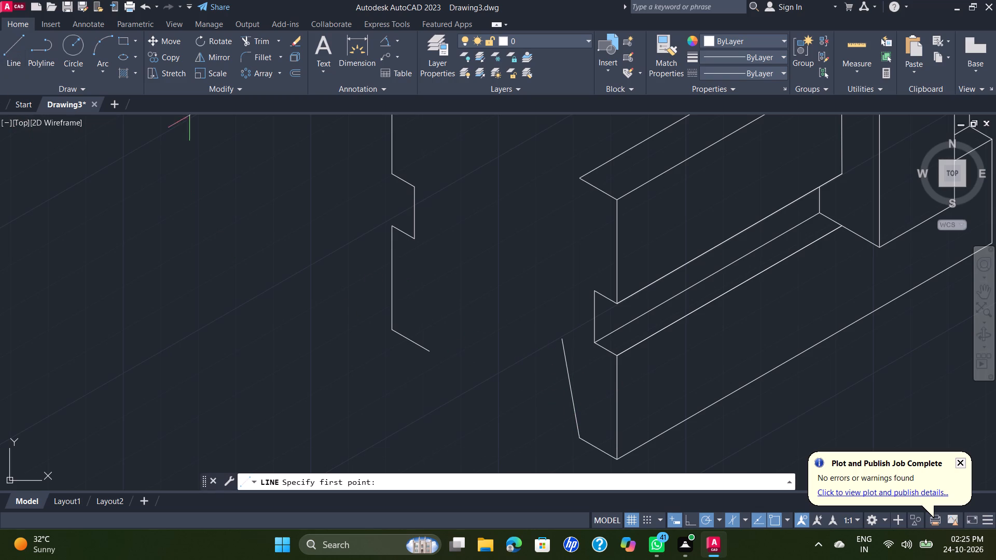
click(431, 351)
click(579, 440)
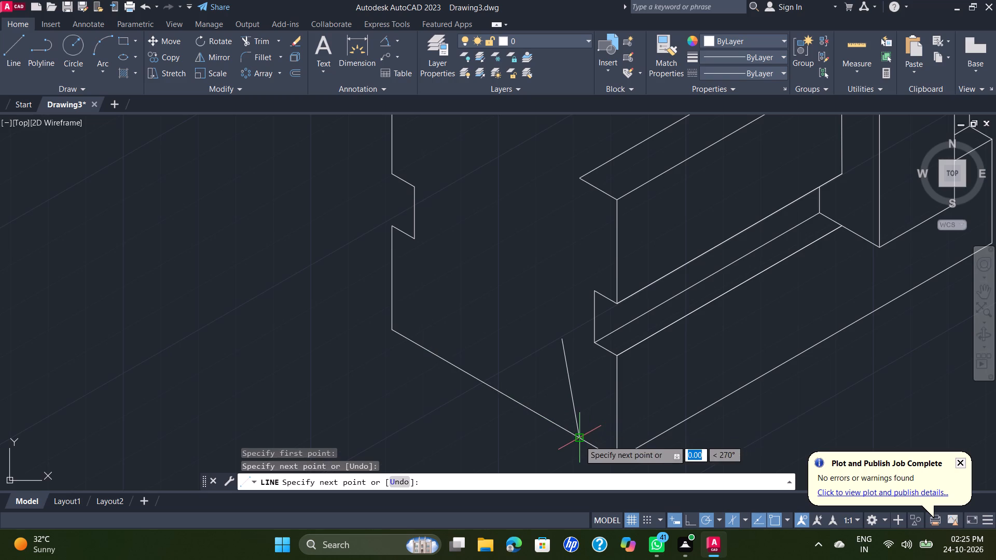
key(Escape)
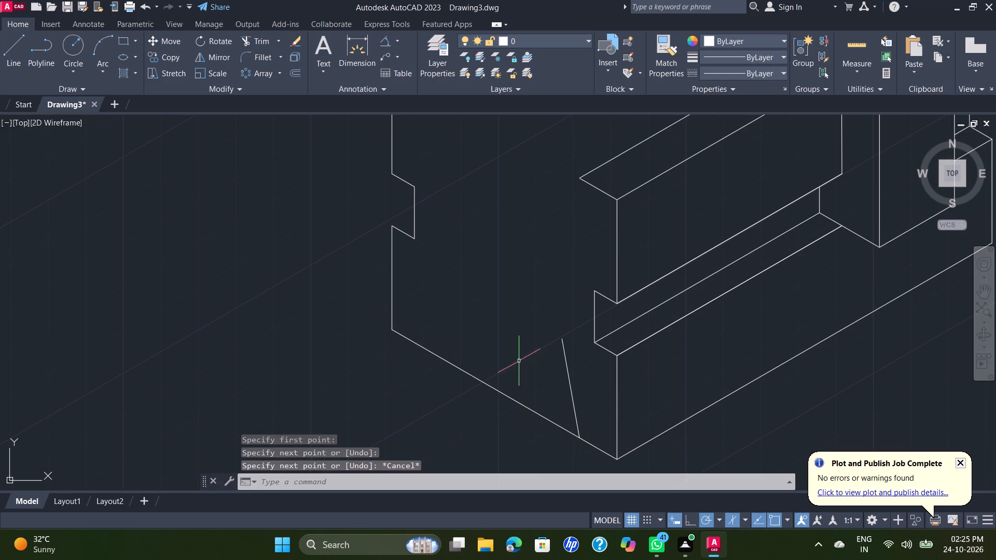
Draw a 20 mm vertical line upward from the midpoint of the line joining the bottom stubs.
key(space)
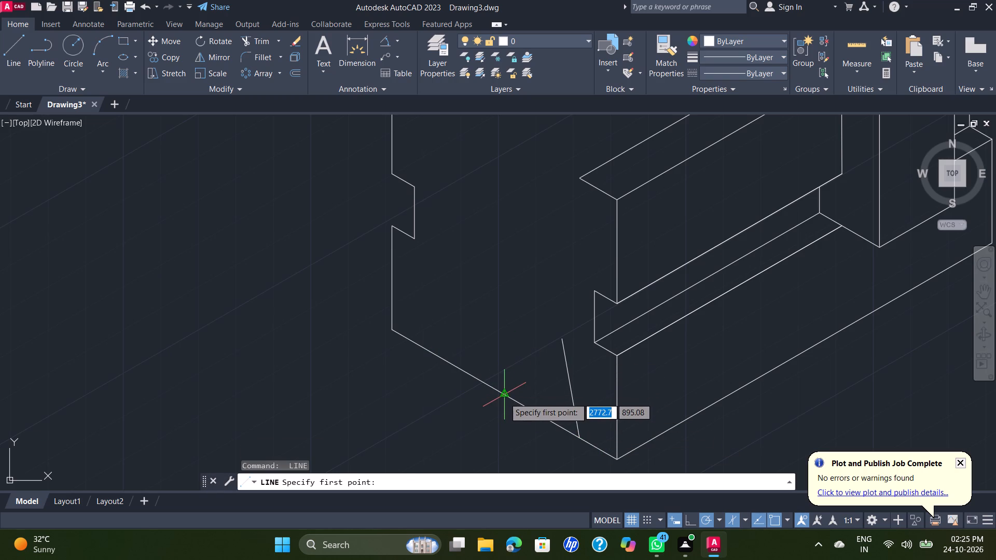
click(504, 398)
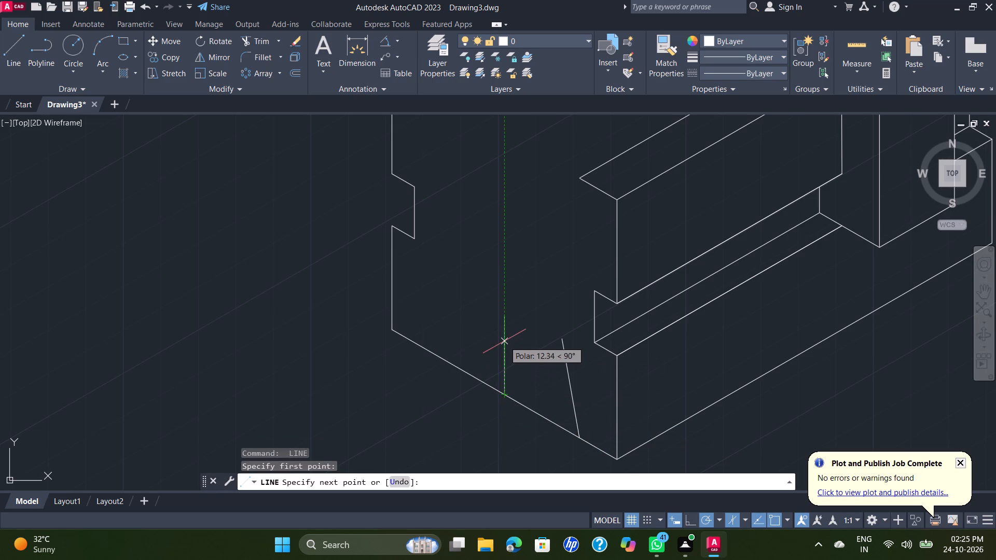
text(20)
key(Return)
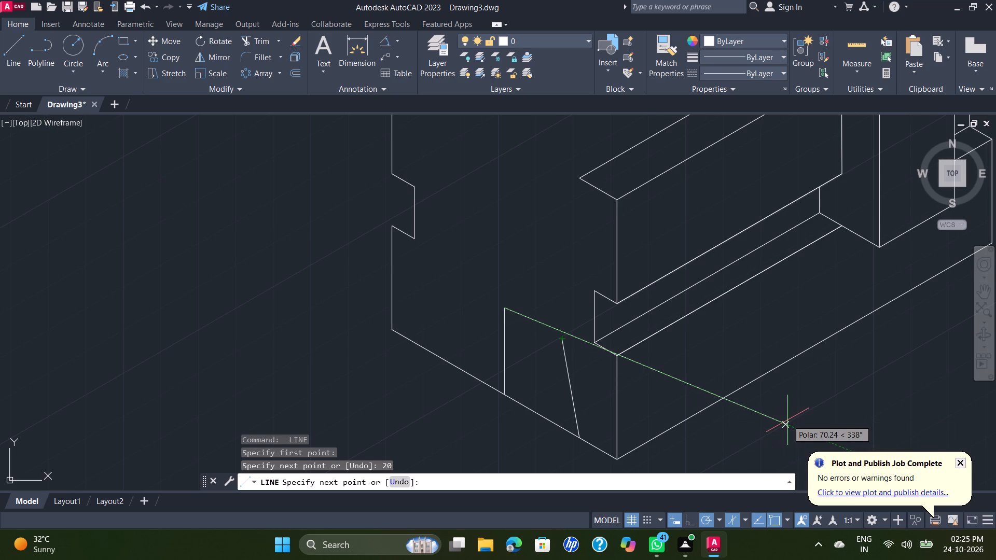
key(Escape)
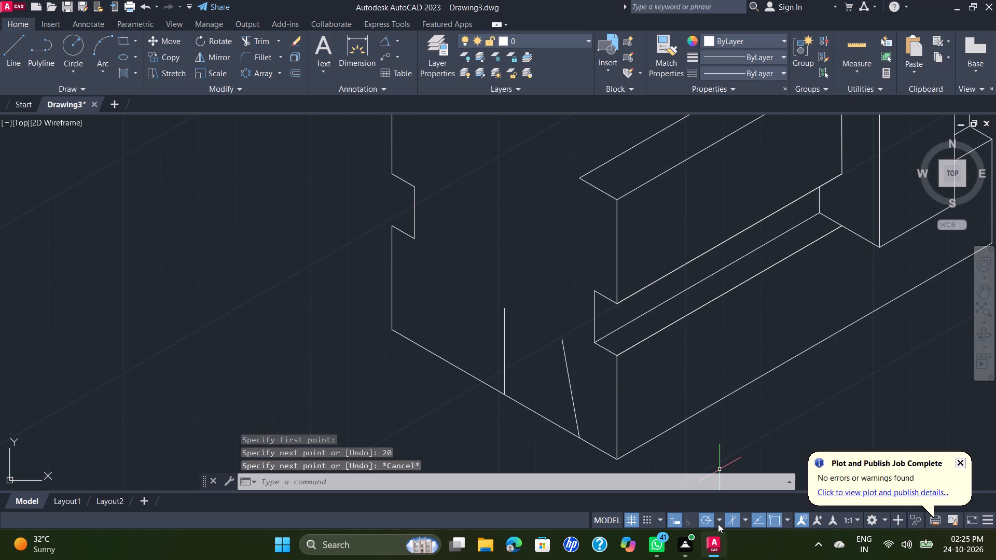
Set polar tracking to 30° increments and draw a 10 mm line at 330° from the vertical line's top end.
click(718, 524)
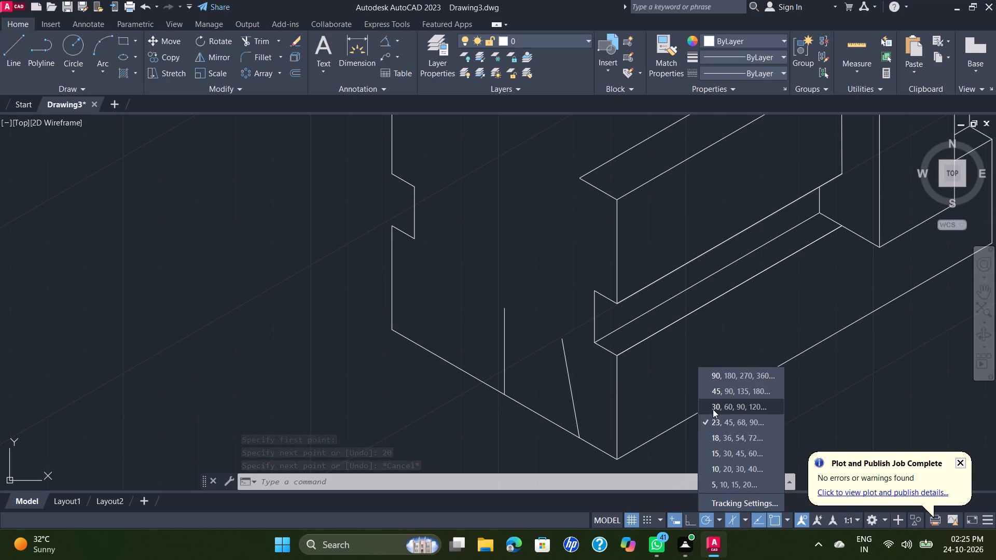
click(713, 409)
key(space)
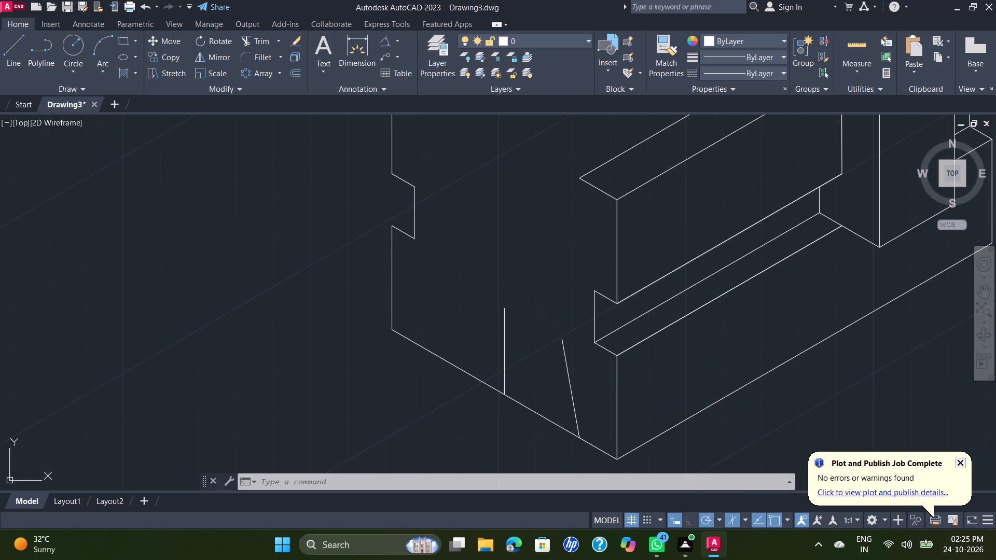
click(504, 307)
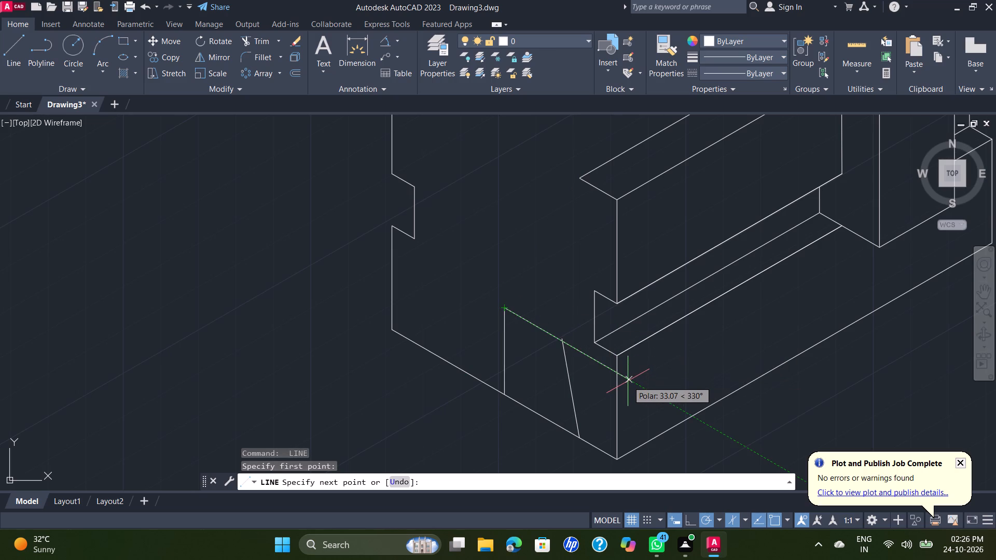
text(10)
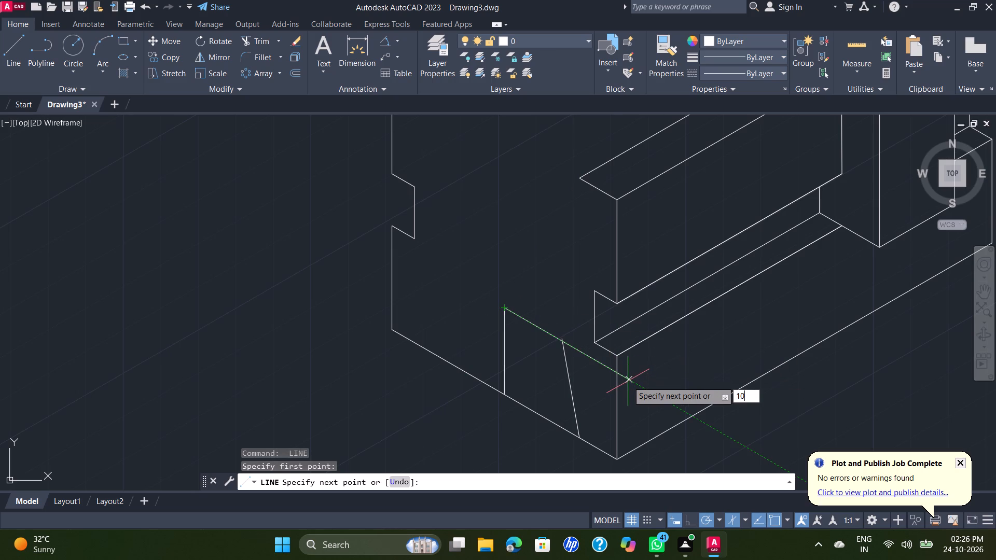
key(Return)
key(Escape)
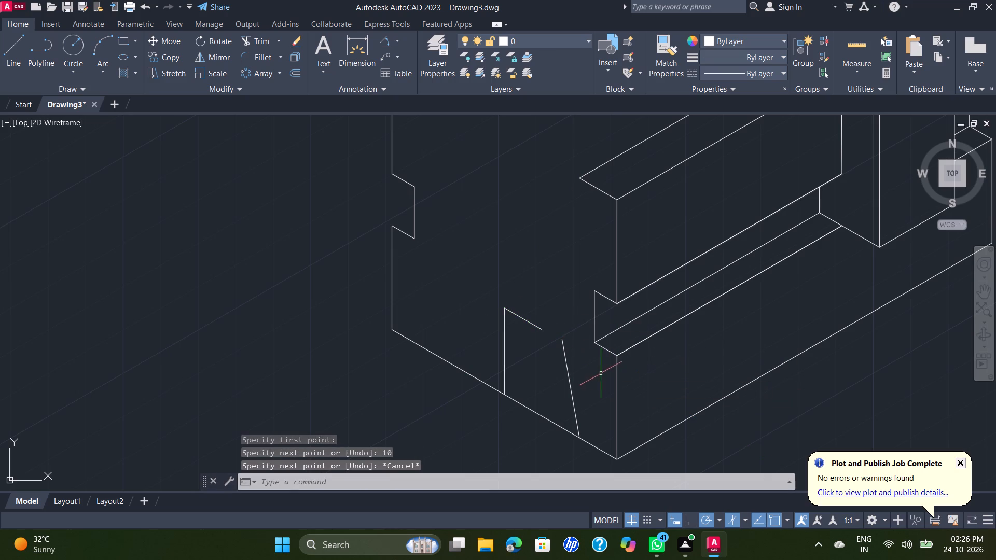
Draw a 10 mm line at 150° from the vertical line's top end and continue it down to the left bottom stub's free end.
key(space)
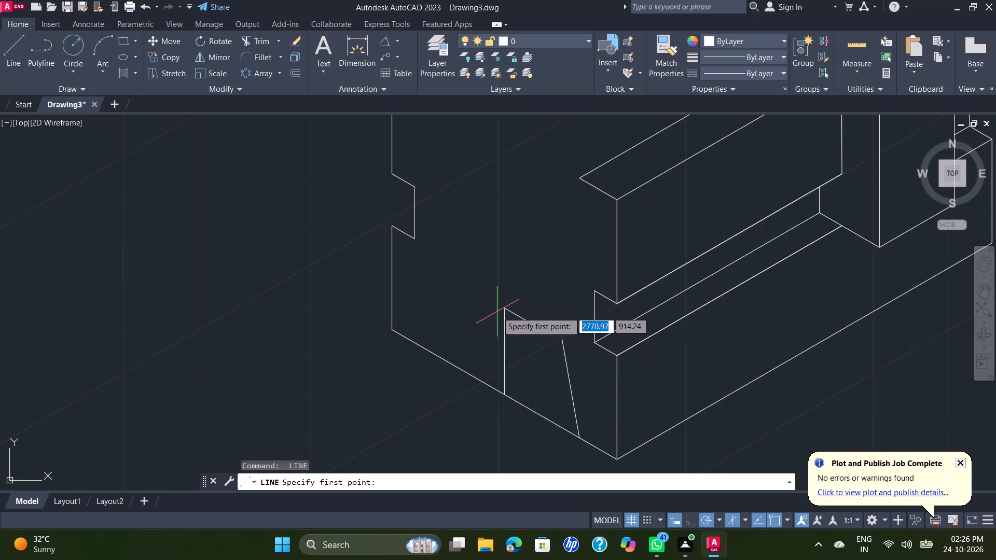
click(505, 310)
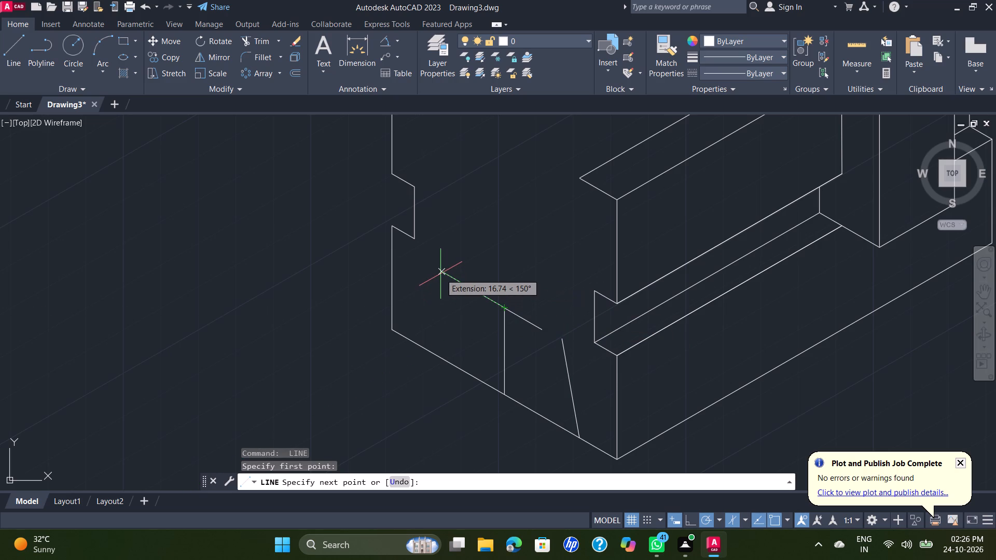
text(10)
key(Return)
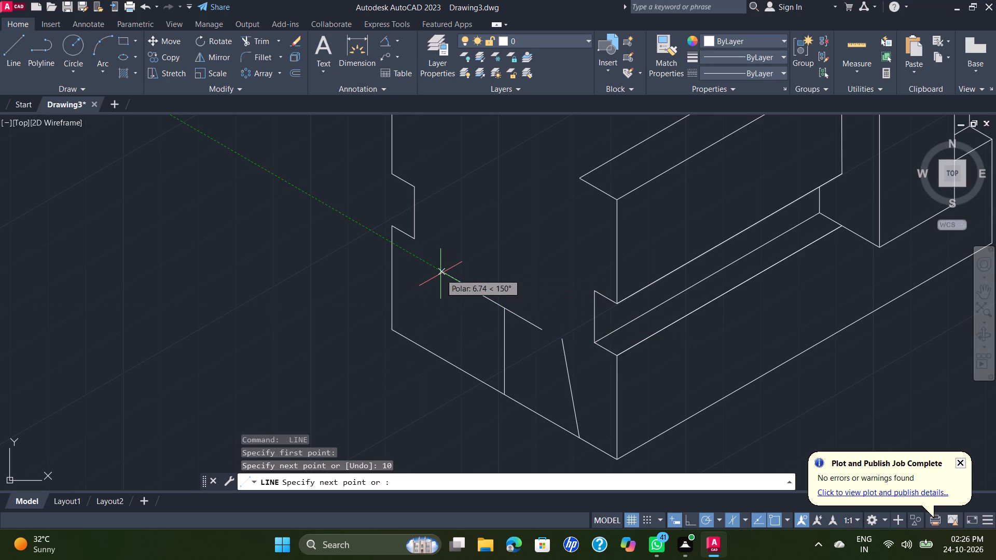
click(428, 355)
key(Escape)
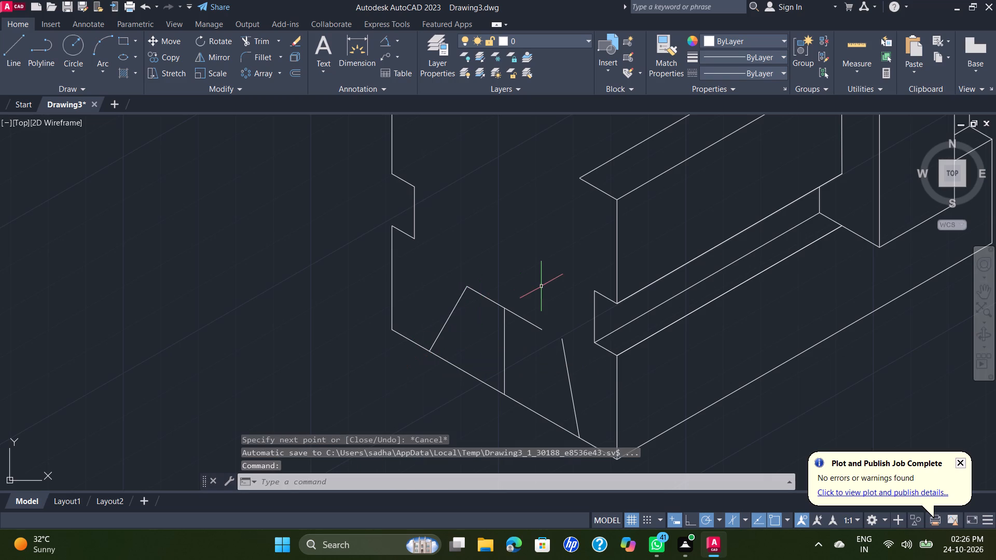
Draw the groove's right side from the top edge's lower right end to the right bottom stub's free end.
key(space)
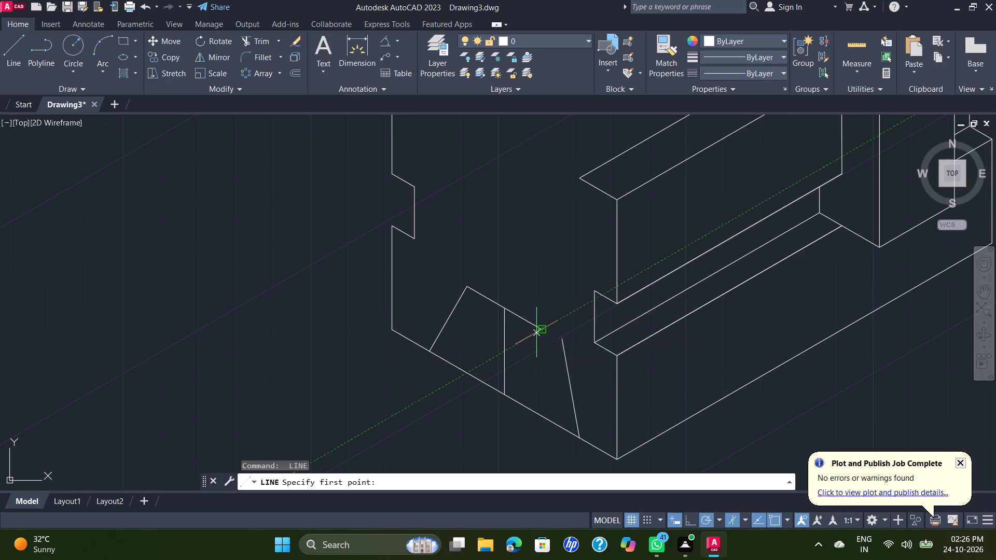
click(541, 331)
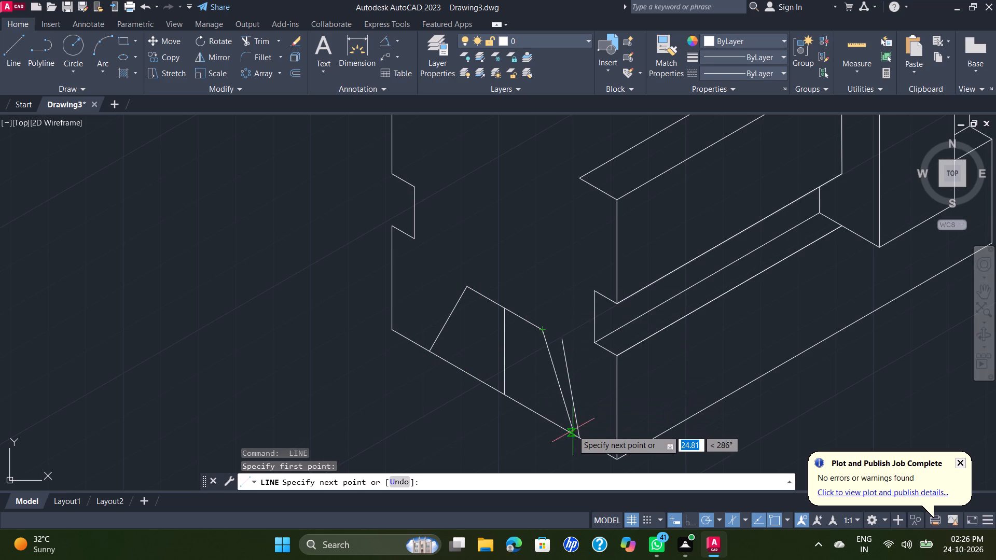
click(576, 441)
key(Escape)
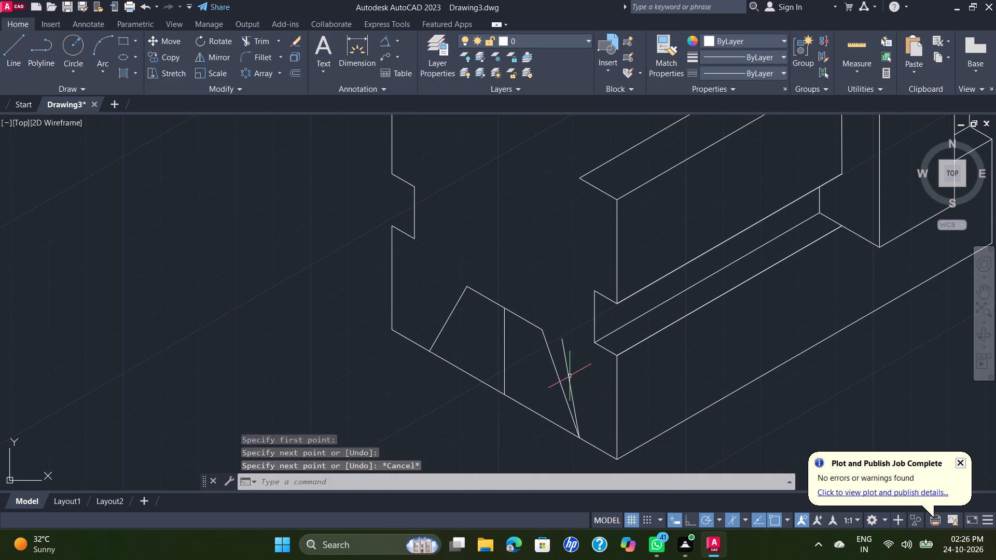
Erase the stray sloping line beside the groove's right side and the line joining the two bottom stubs.
click(570, 376)
key(Delete)
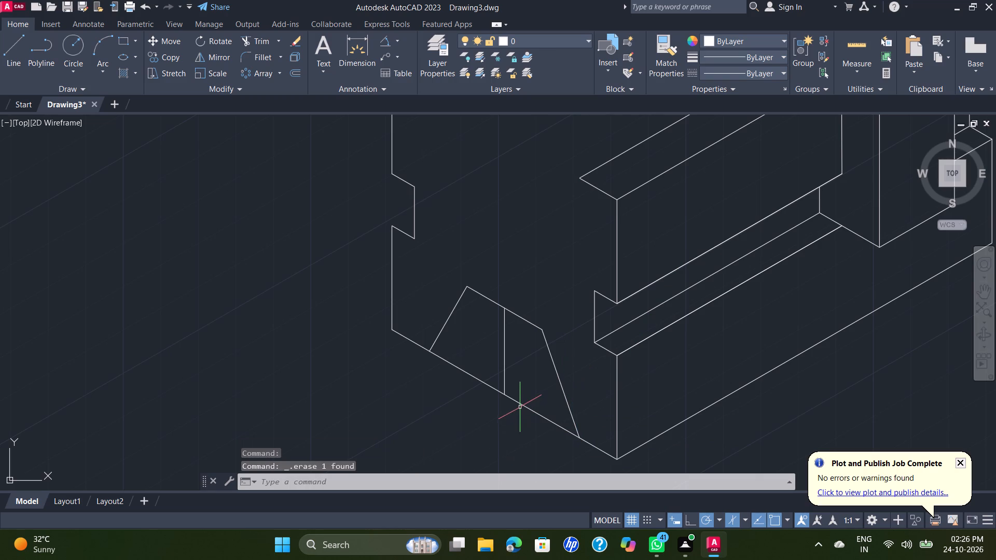
click(520, 405)
key(Delete)
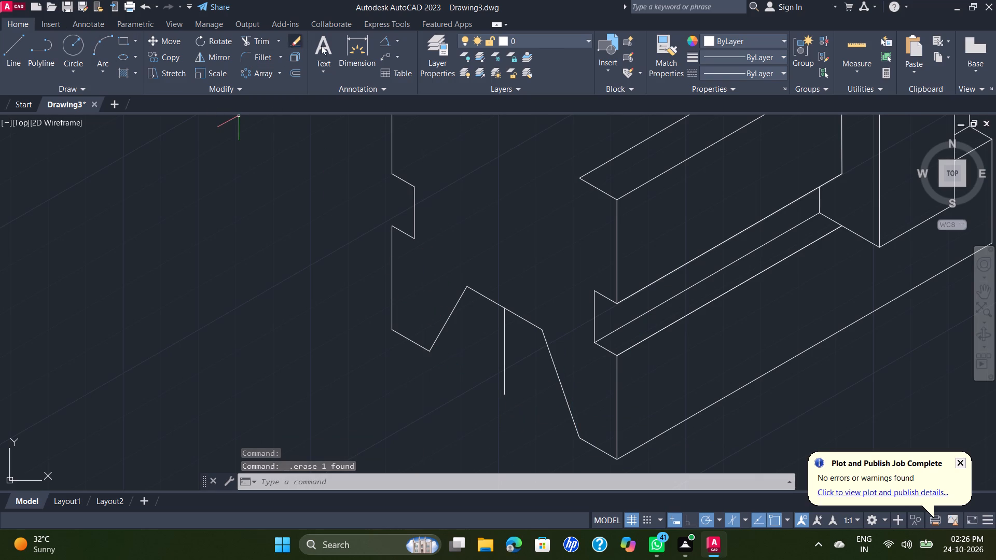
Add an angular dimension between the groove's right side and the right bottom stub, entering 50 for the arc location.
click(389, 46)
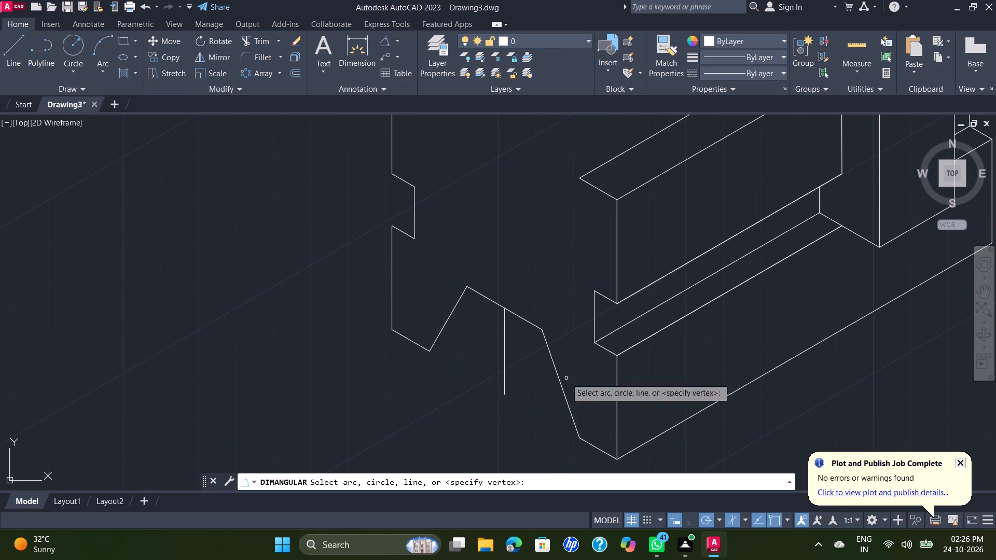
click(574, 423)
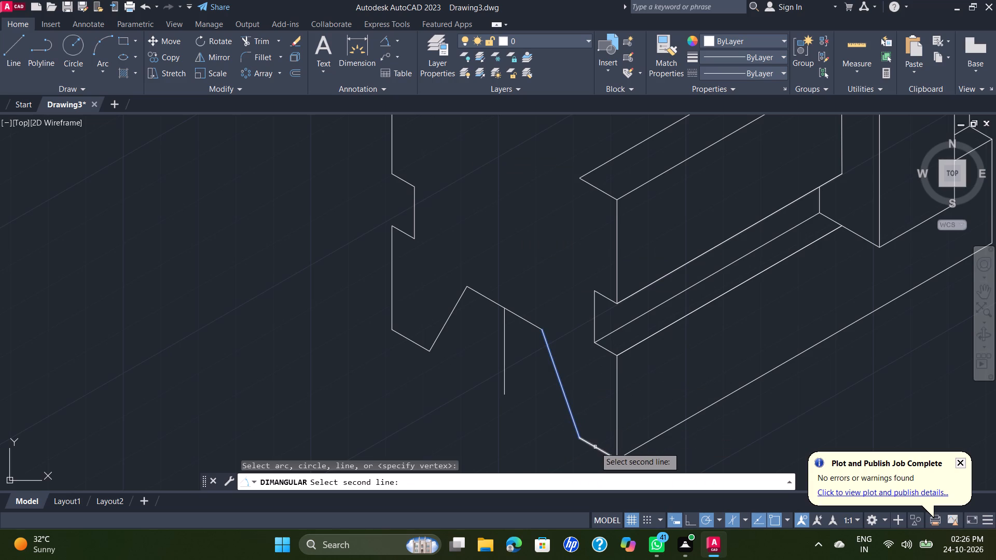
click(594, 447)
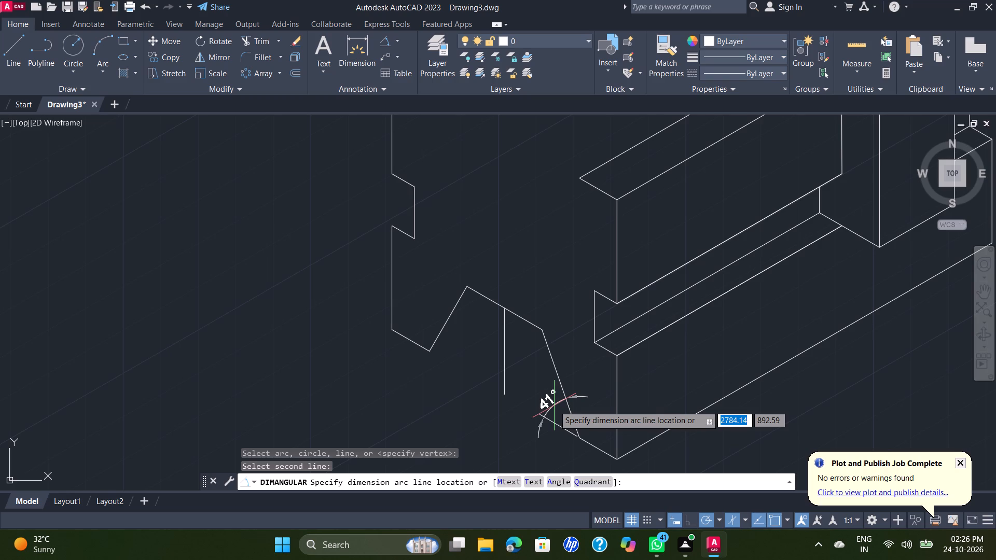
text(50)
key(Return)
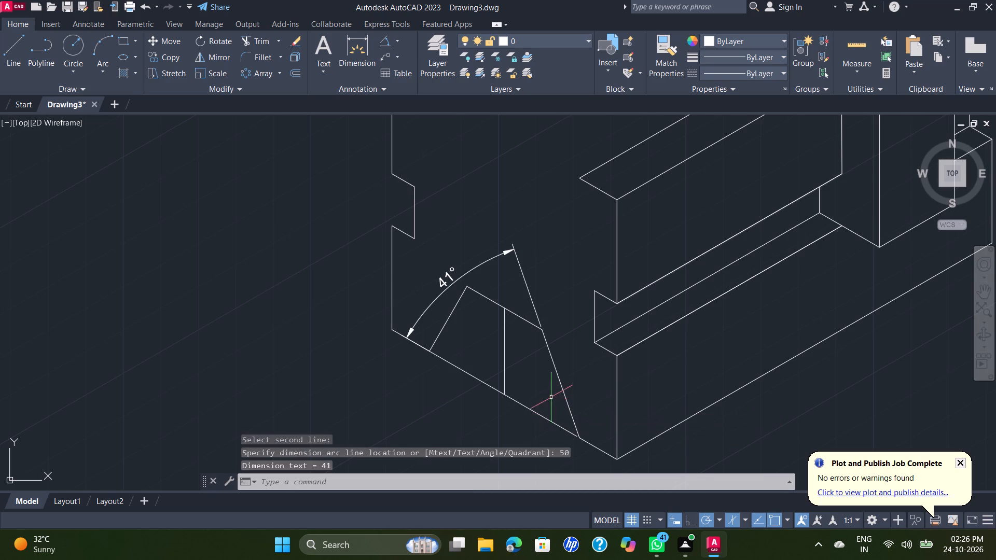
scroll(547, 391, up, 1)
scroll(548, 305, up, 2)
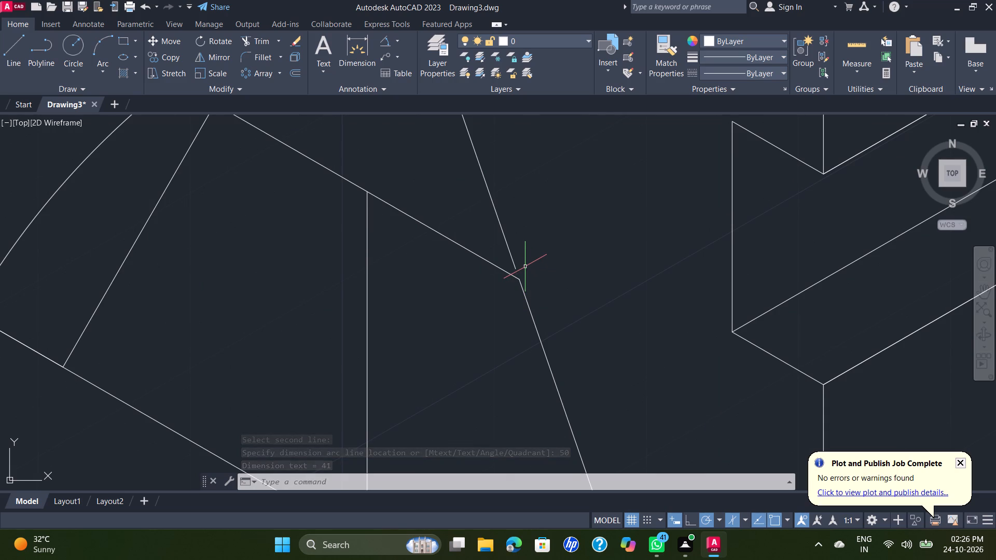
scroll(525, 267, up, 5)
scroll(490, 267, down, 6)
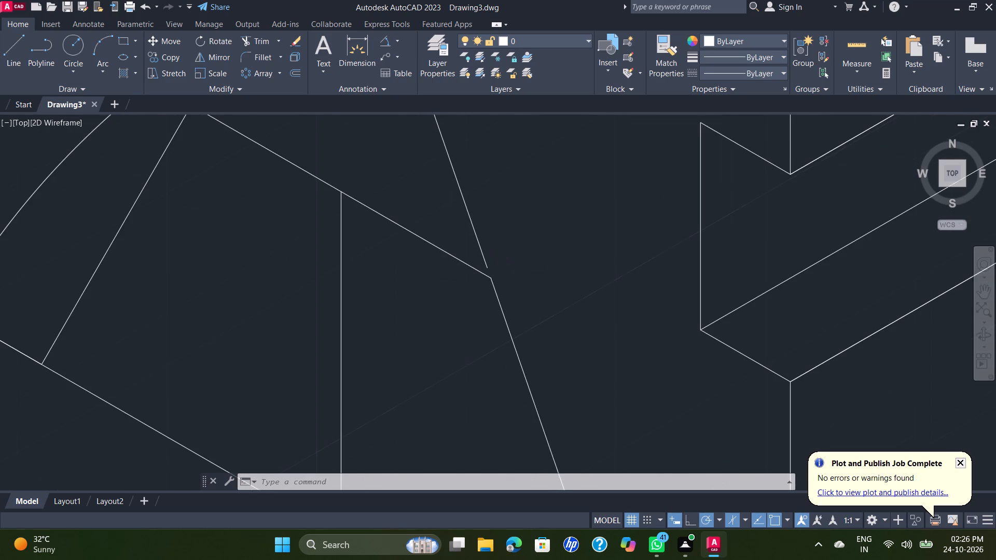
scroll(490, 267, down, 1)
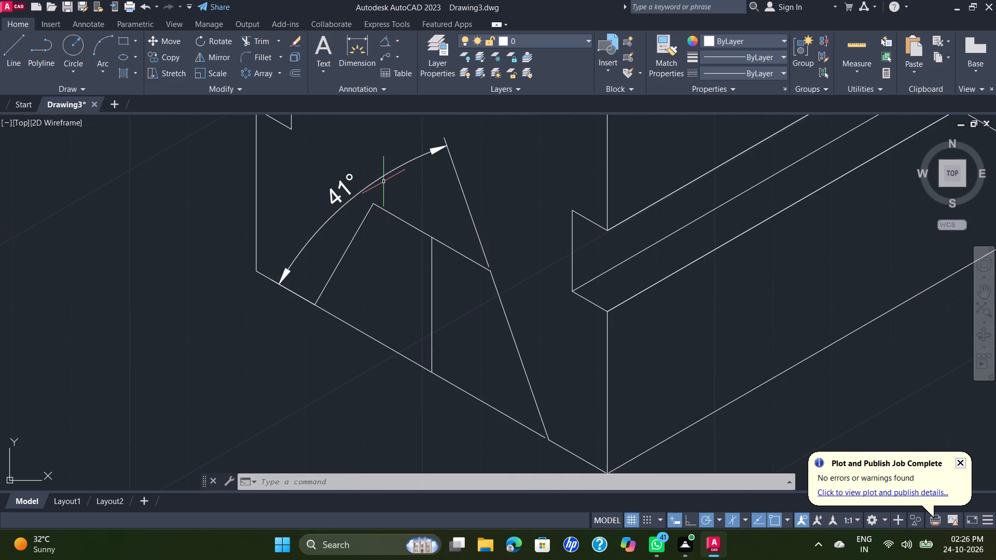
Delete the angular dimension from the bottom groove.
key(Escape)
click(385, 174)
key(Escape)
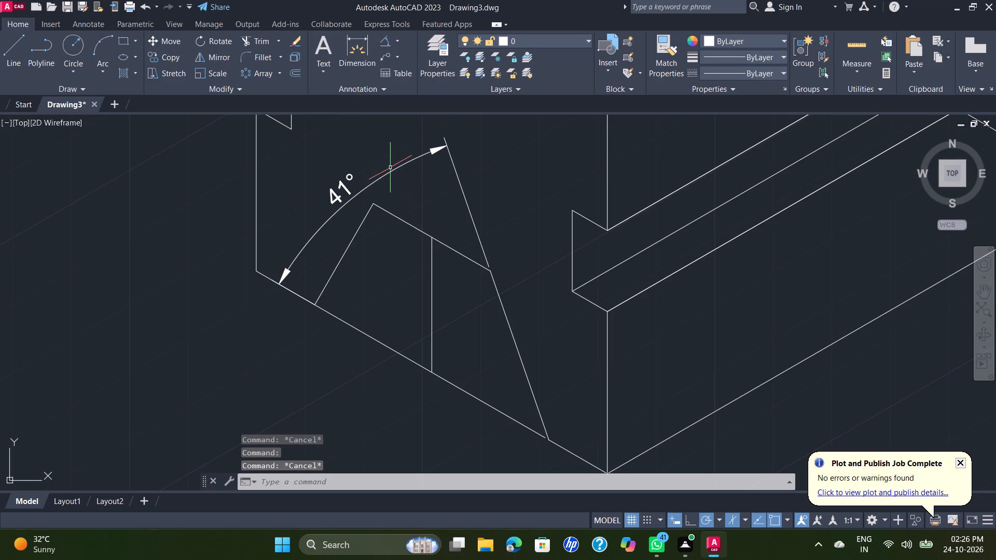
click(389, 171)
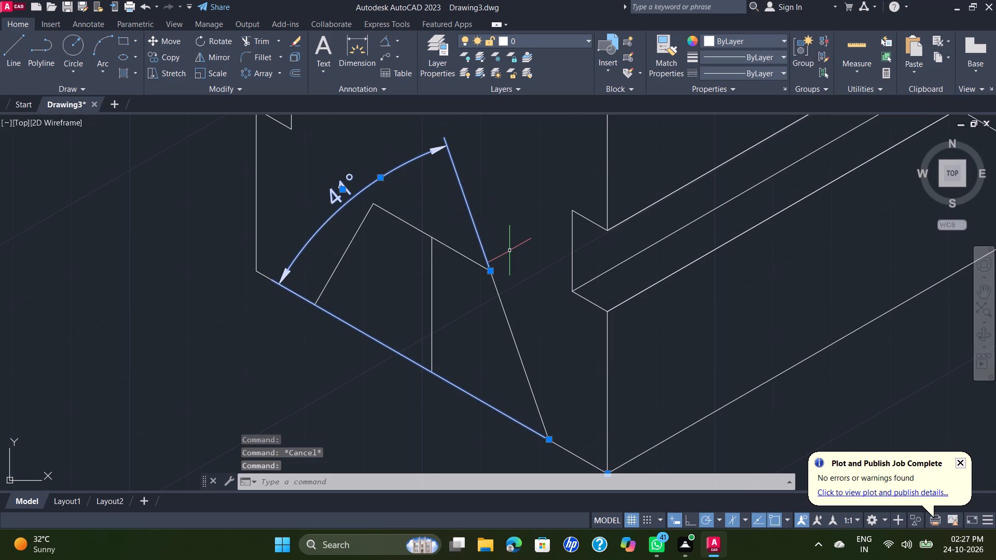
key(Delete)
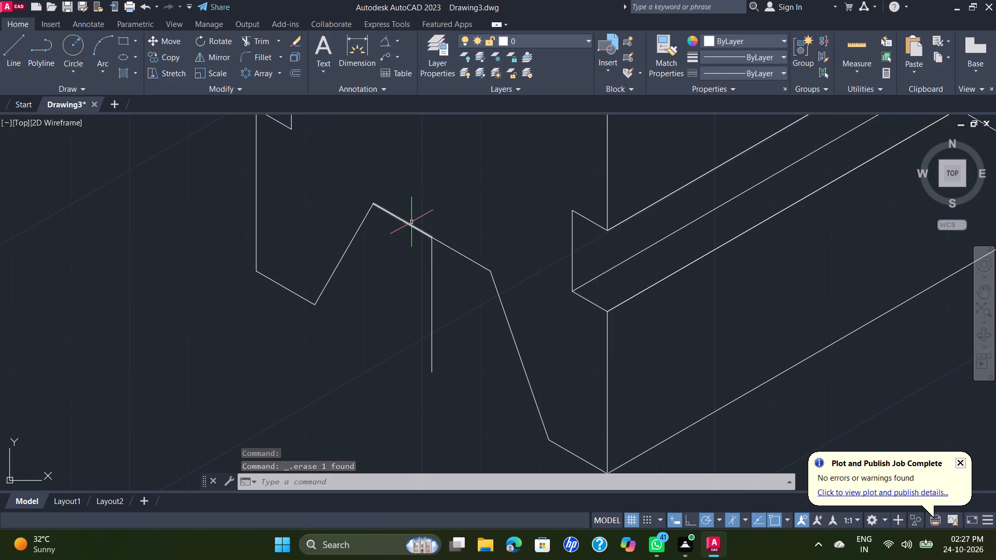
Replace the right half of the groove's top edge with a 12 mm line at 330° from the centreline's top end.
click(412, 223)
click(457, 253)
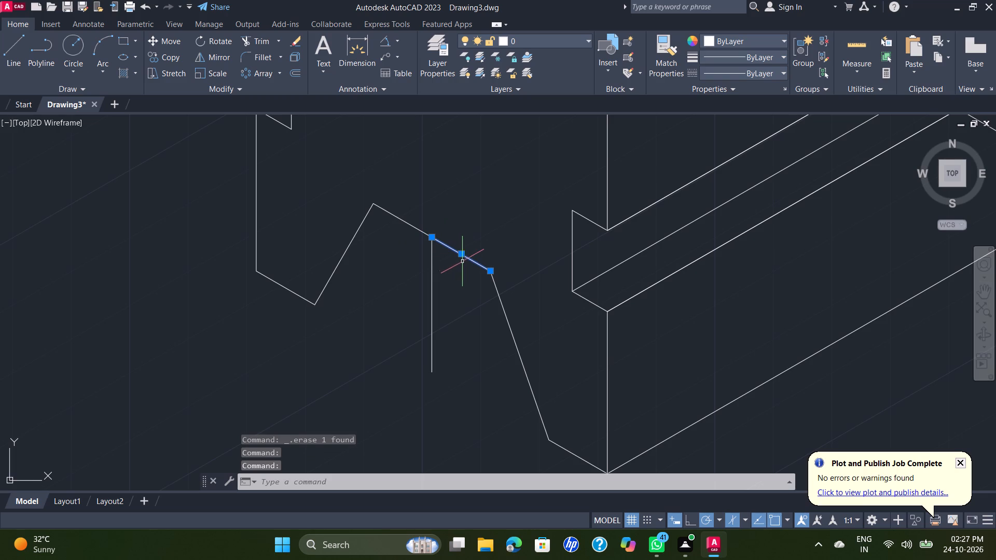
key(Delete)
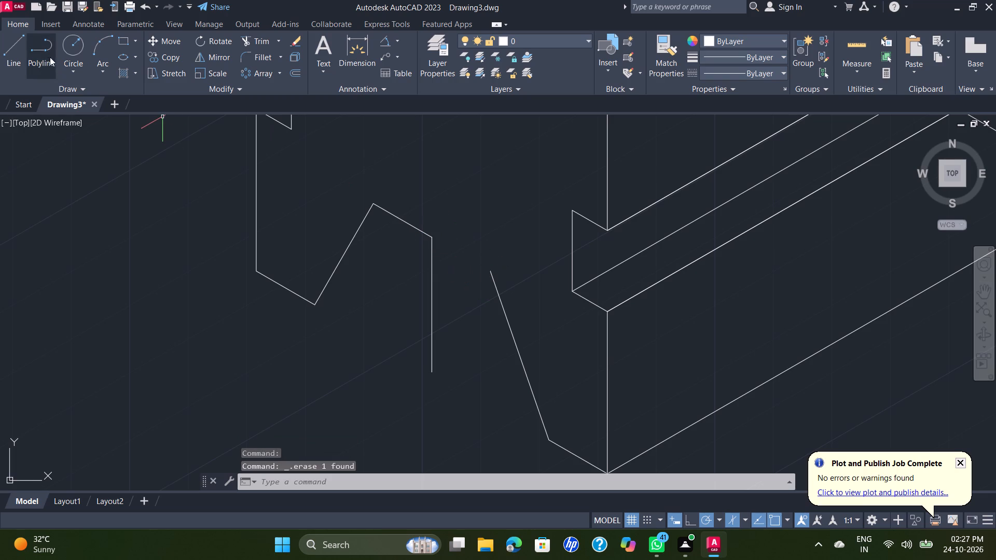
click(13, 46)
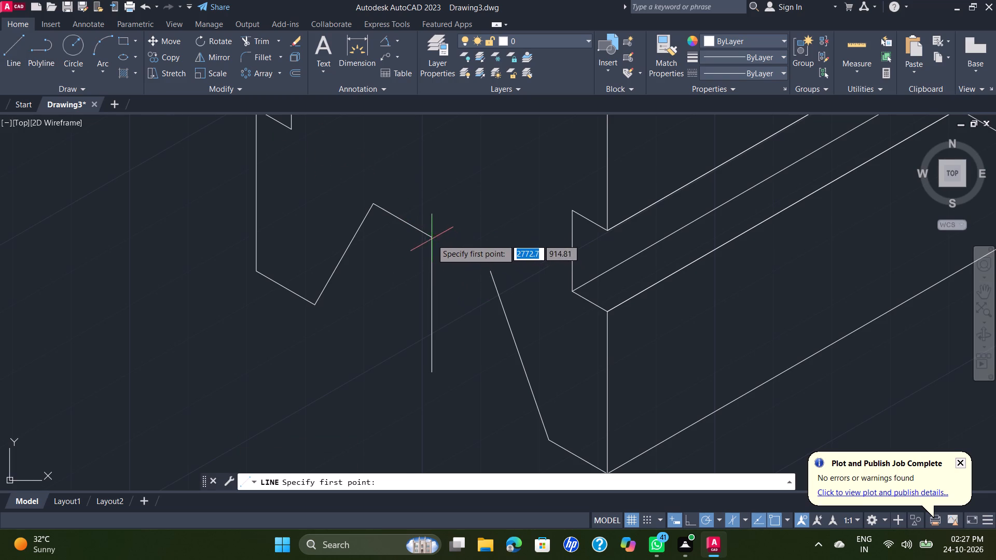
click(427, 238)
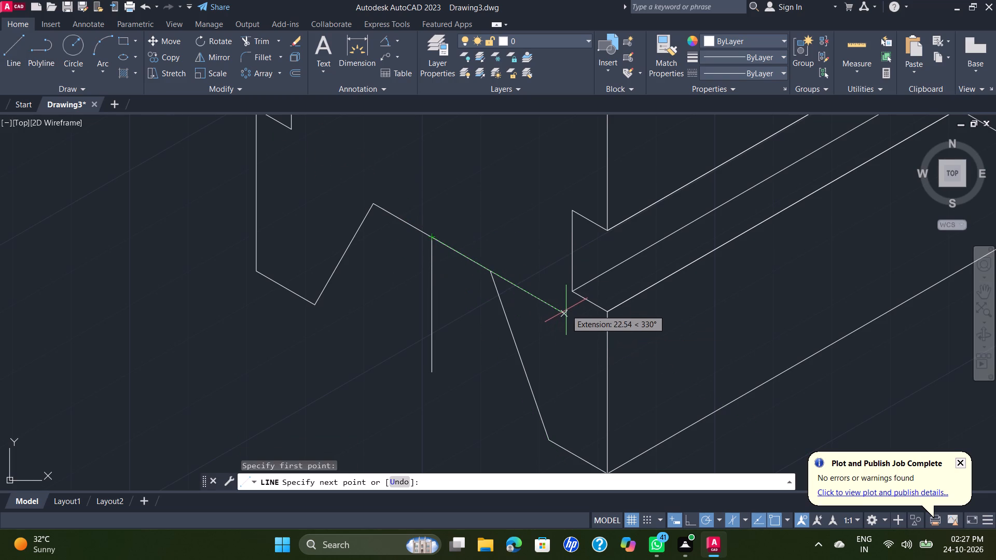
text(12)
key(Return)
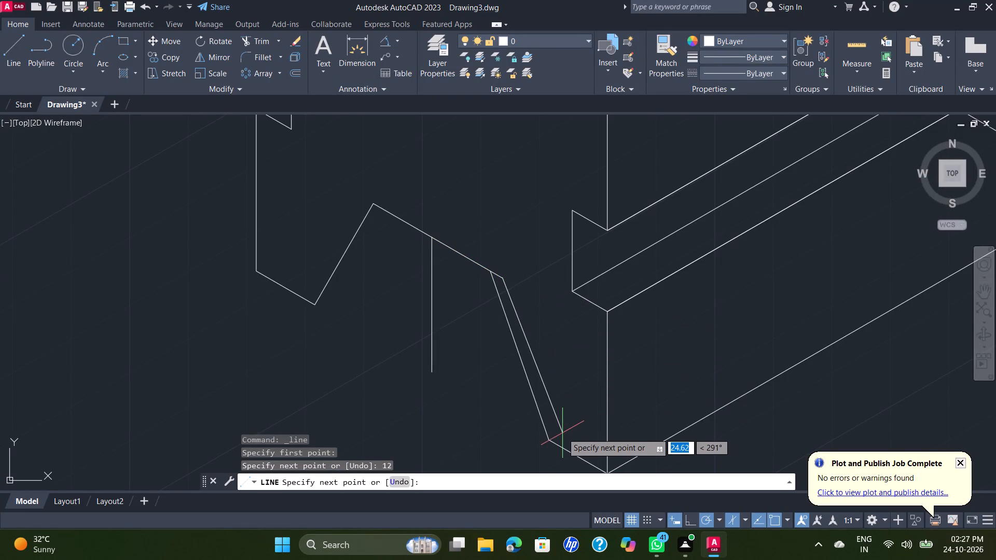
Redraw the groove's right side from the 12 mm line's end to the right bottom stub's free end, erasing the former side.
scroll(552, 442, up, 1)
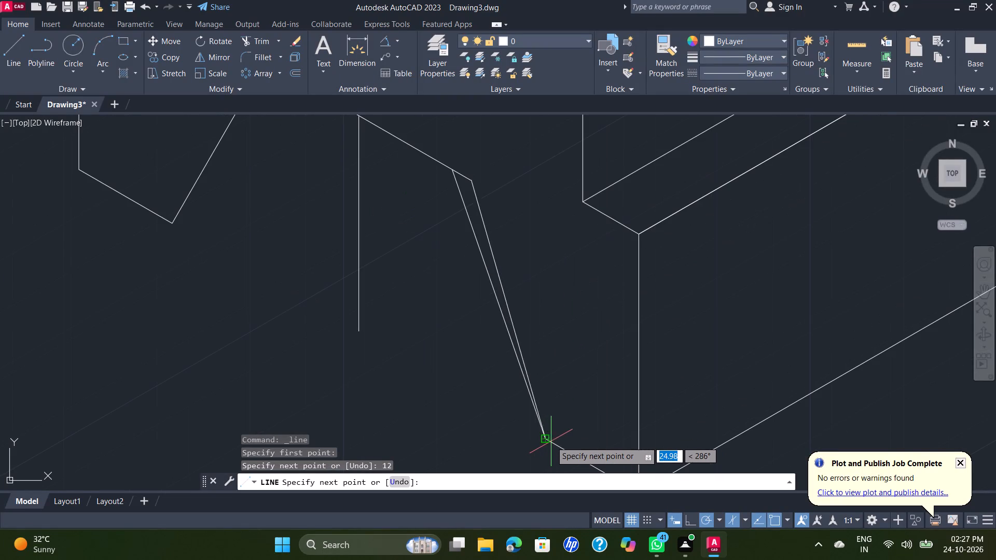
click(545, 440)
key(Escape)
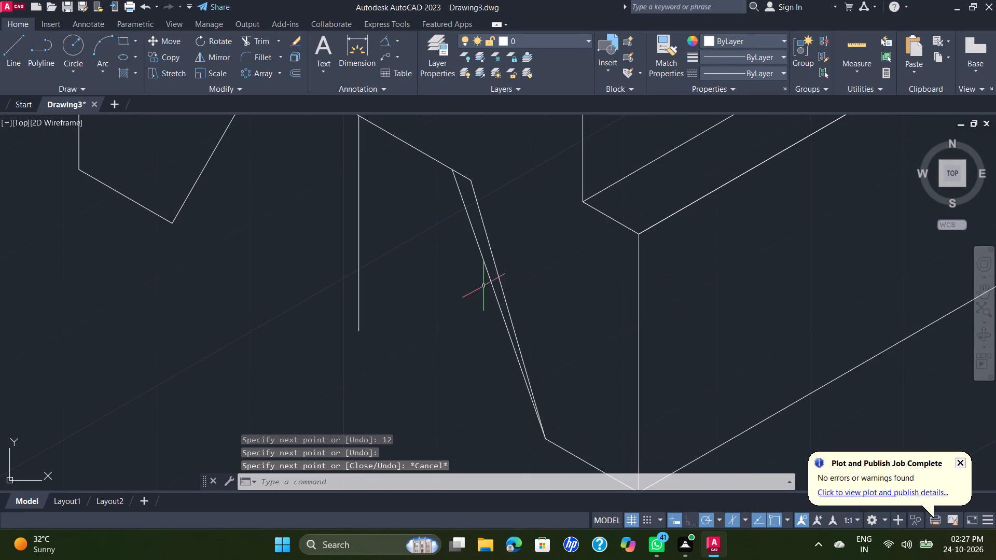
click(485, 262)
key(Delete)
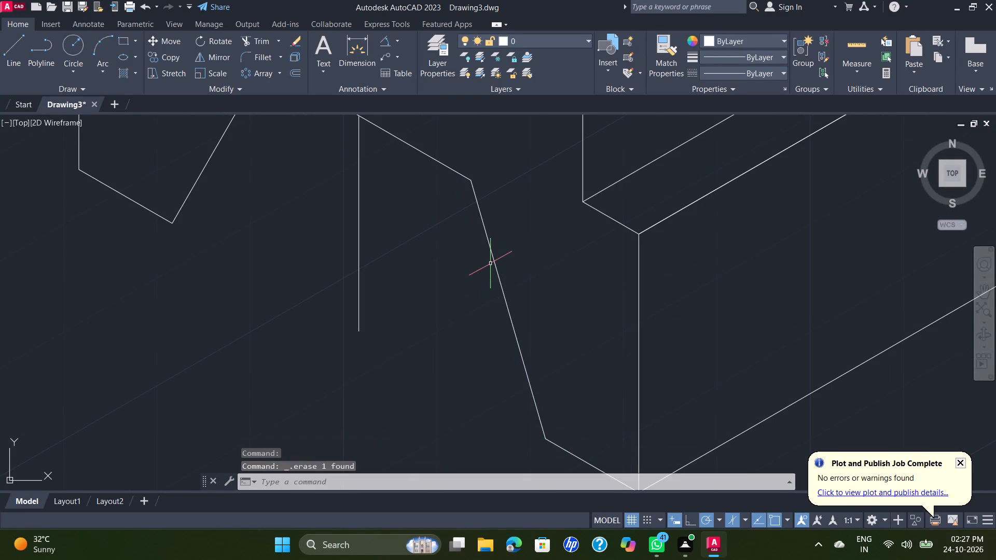
Check the angle between the groove's new right side and the right bottom stub without placing a dimension.
click(390, 39)
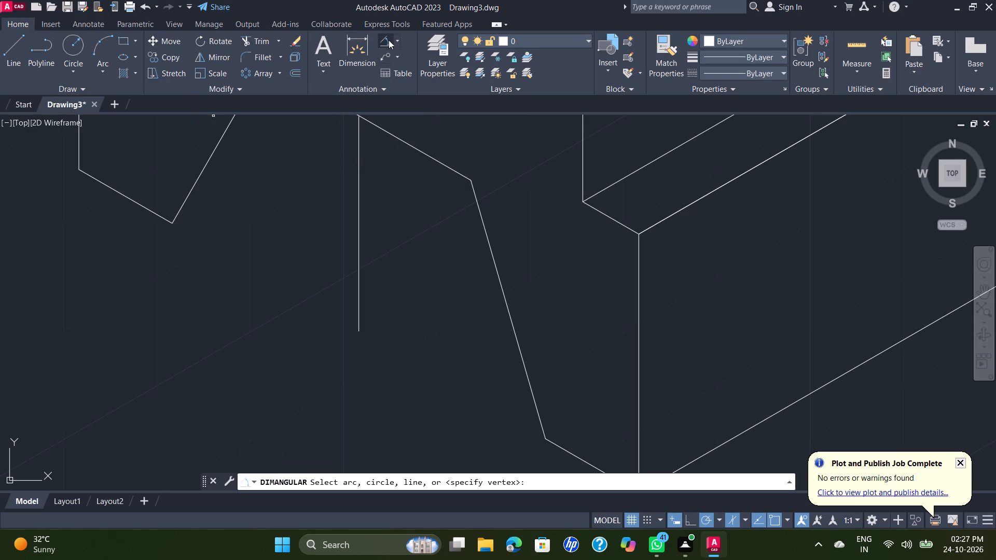
click(523, 366)
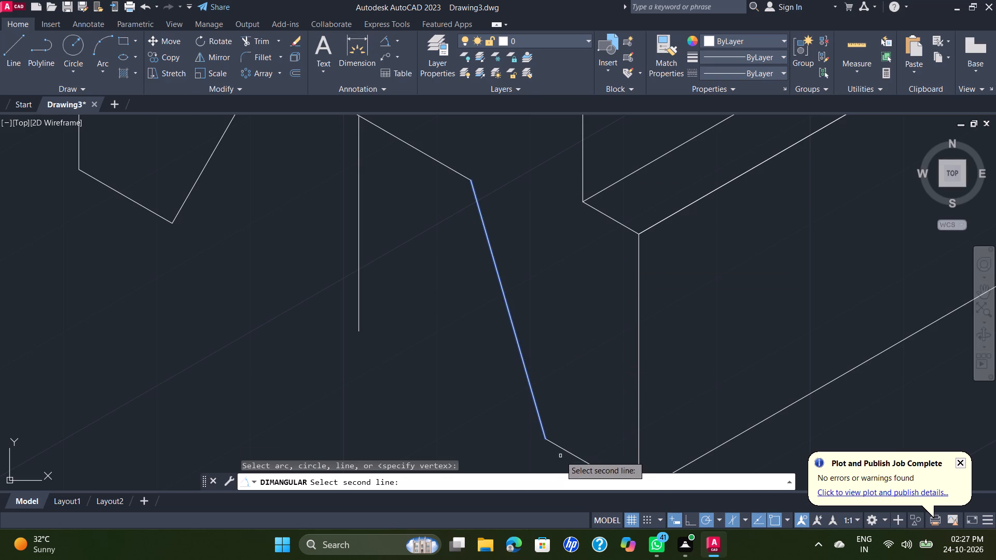
click(558, 444)
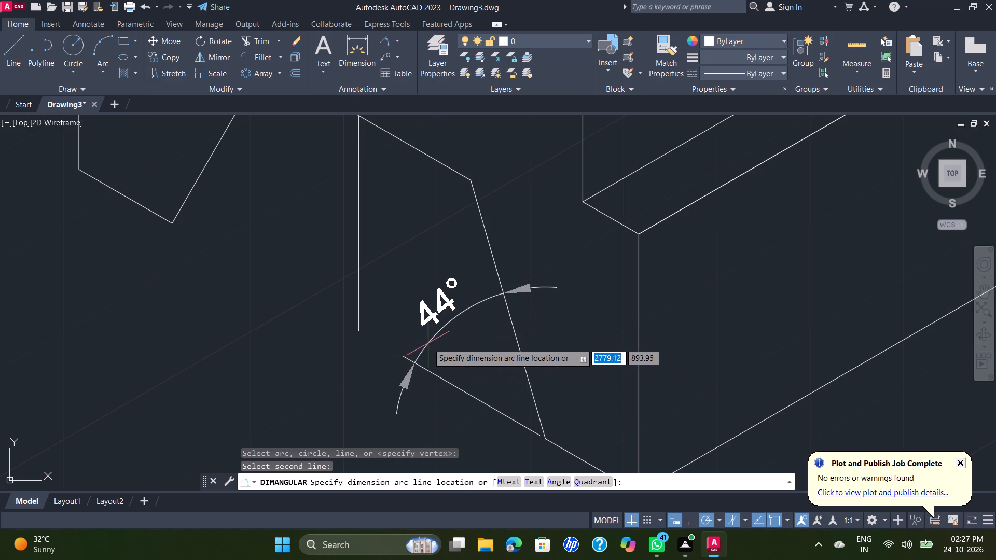
key(Escape)
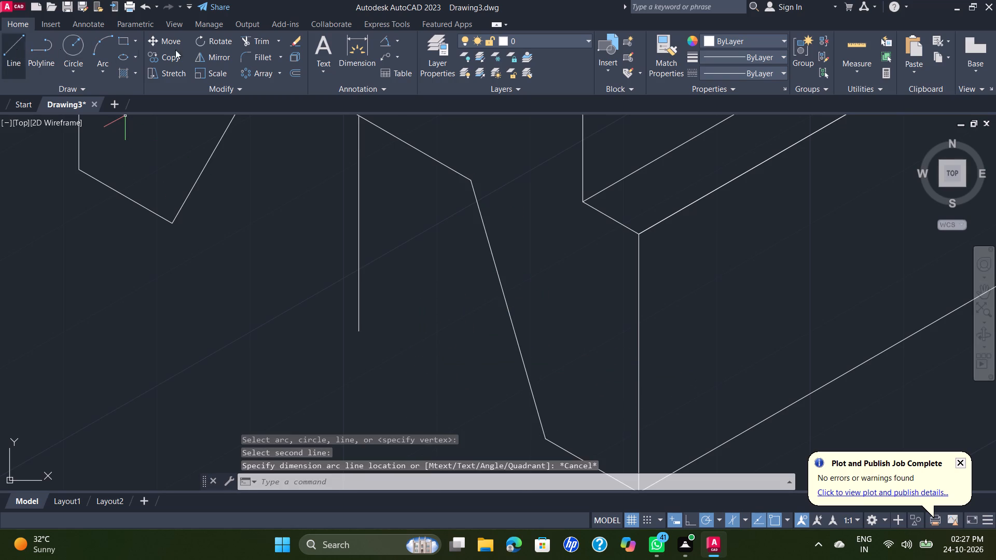
Replace the 12 mm top edge segment with a 15 mm line at 330° from the centreline's top end.
click(449, 169)
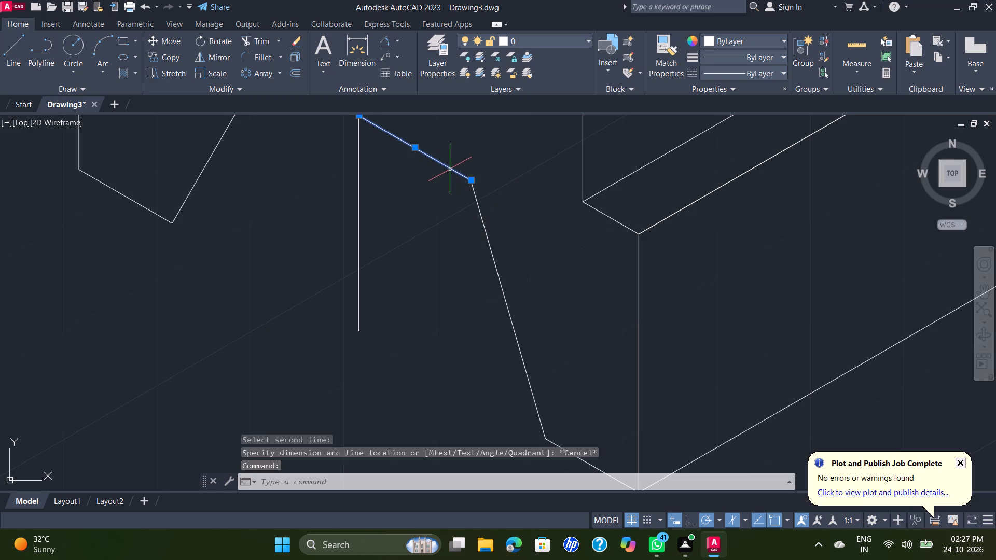
key(Delete)
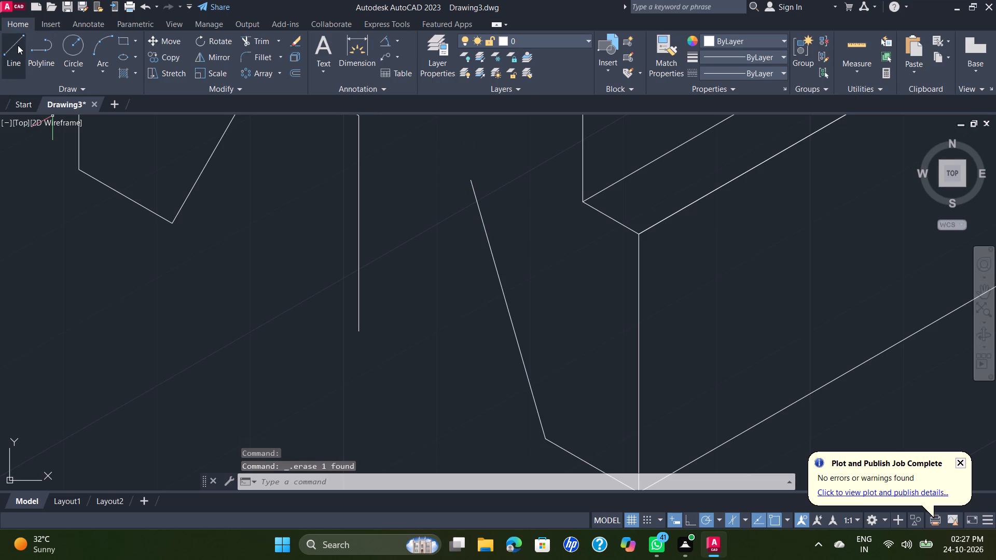
click(18, 45)
scroll(437, 159, down, 1)
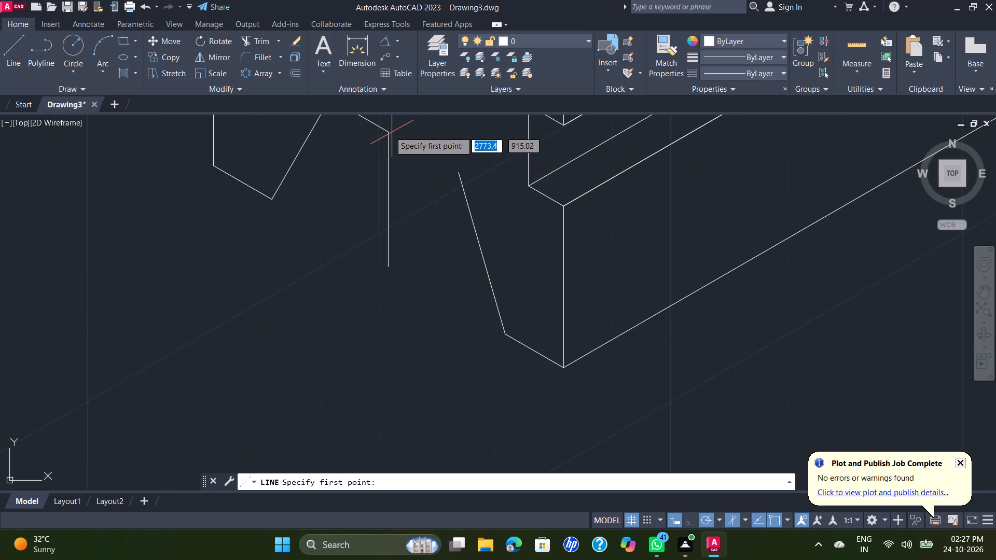
click(385, 132)
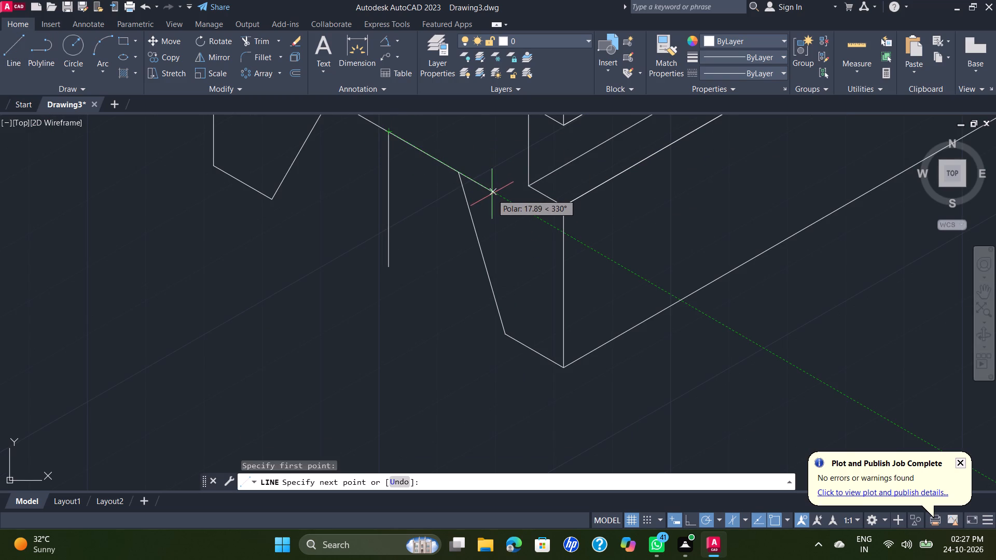
text(15)
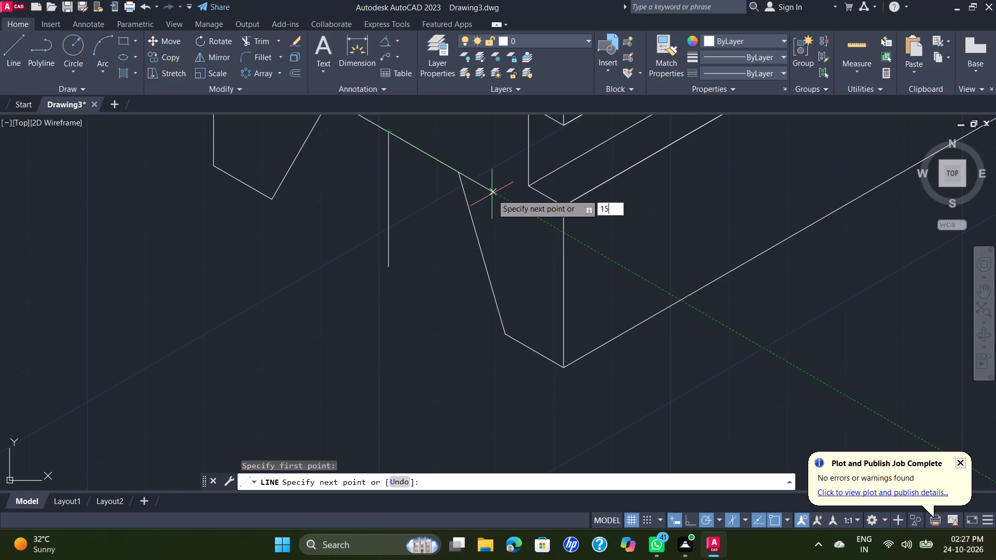
key(Return)
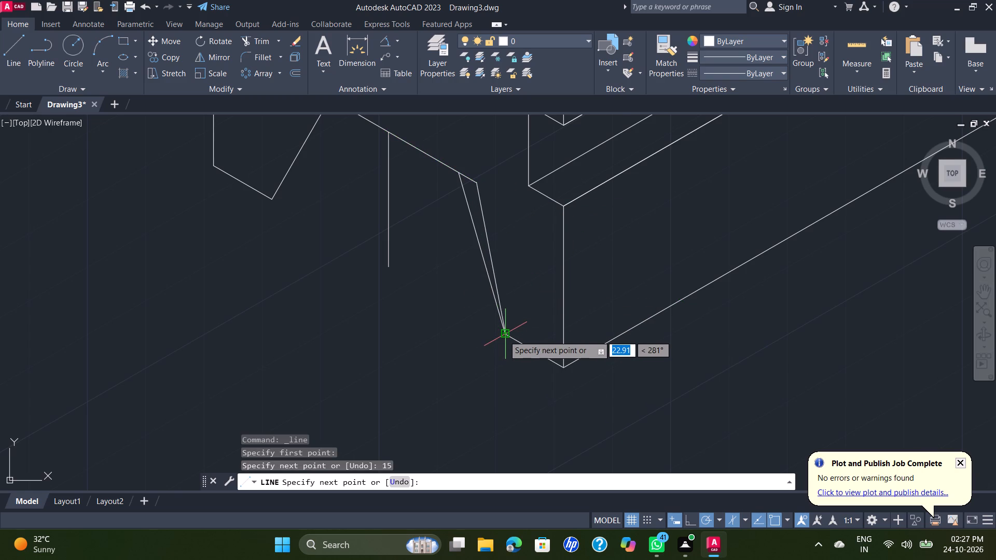
Redraw the groove's right side from the 15 mm line's end to the right bottom stub's free end, erasing the former side.
scroll(506, 335, up, 1)
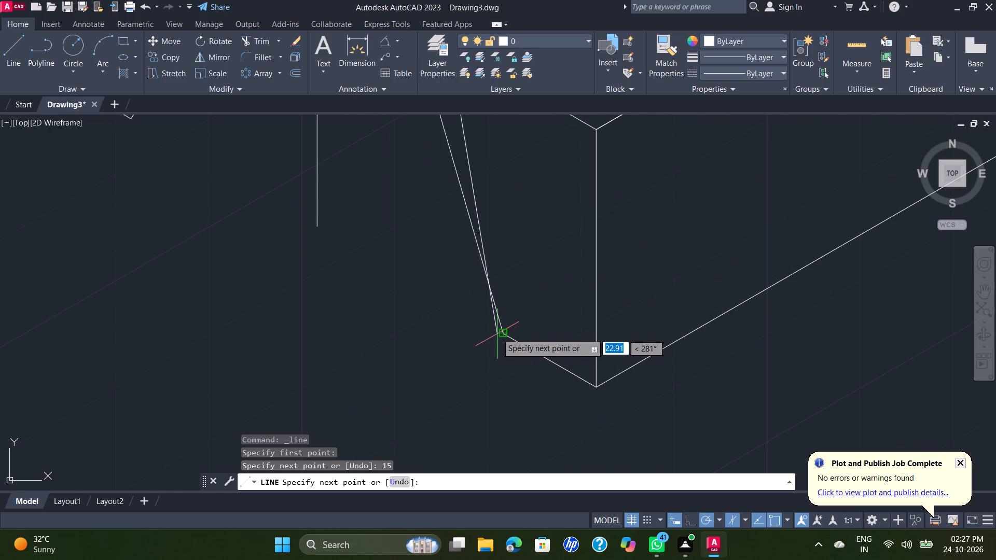
click(503, 337)
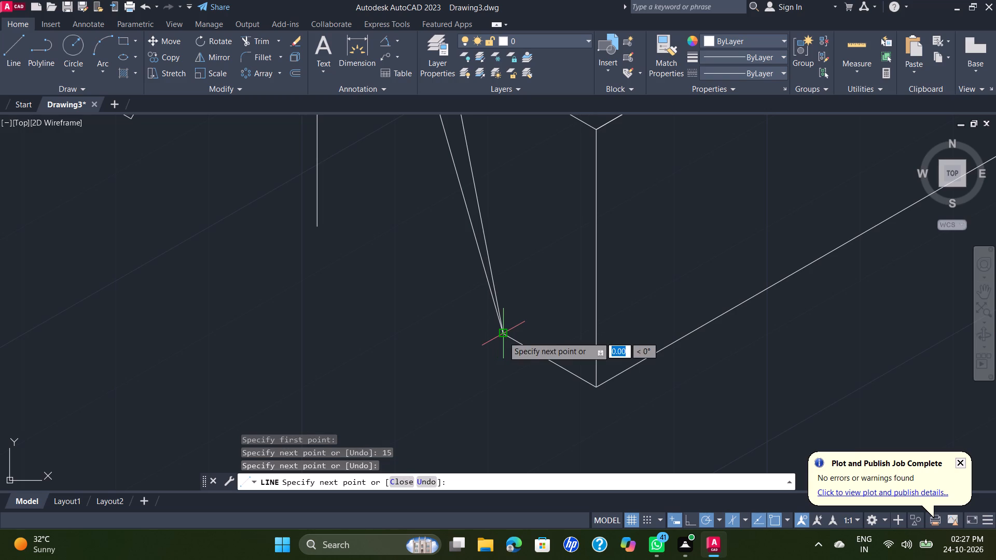
key(Escape)
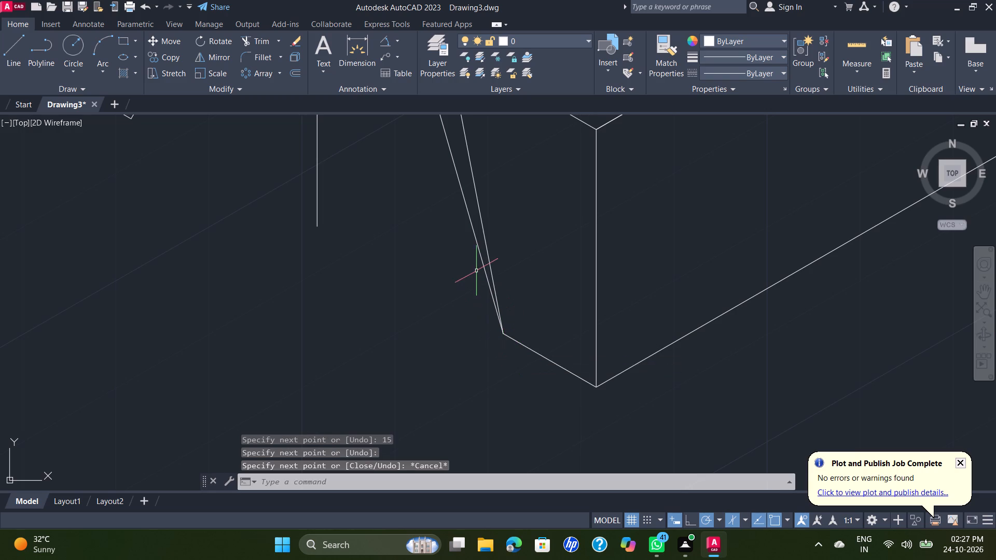
click(479, 249)
key(Delete)
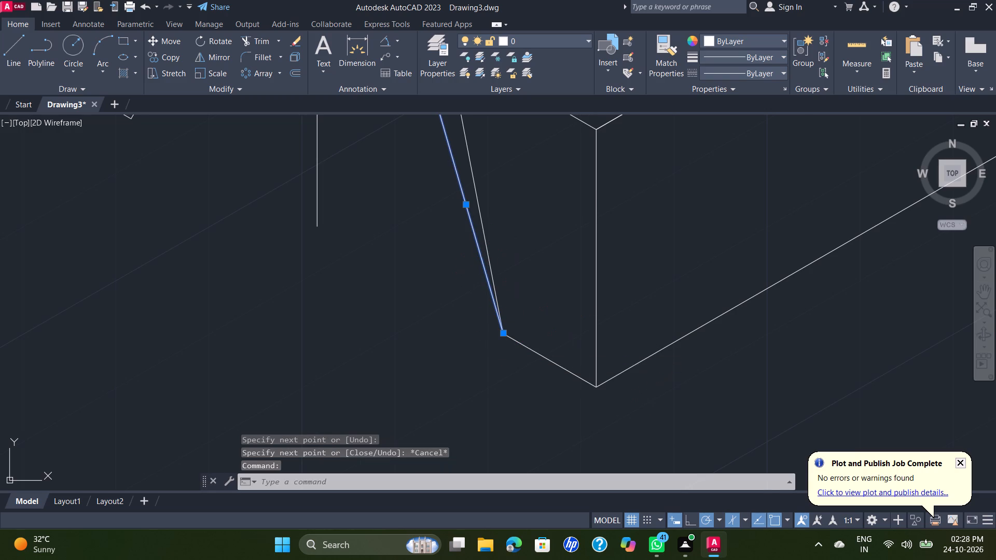
scroll(648, 381, down, 1)
middle_drag(579, 332, 572, 369)
scroll(579, 332, down, 1)
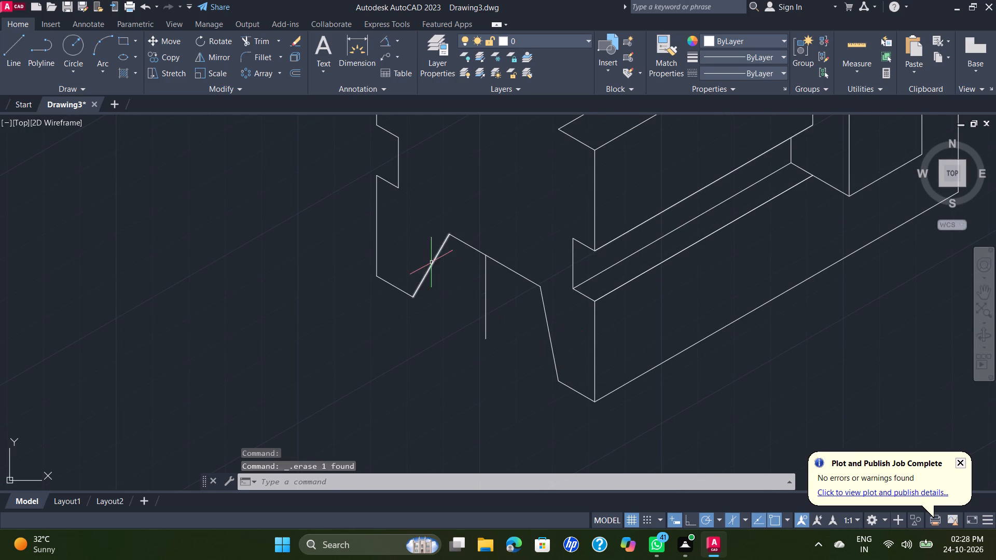
Check the angle between the groove's right side and the right bottom stub without placing a dimension.
click(383, 39)
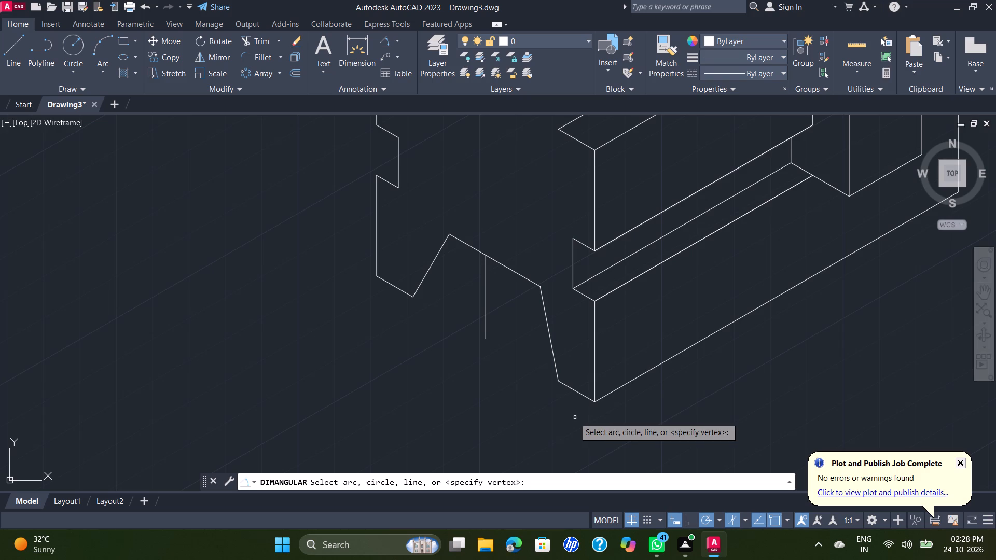
click(577, 394)
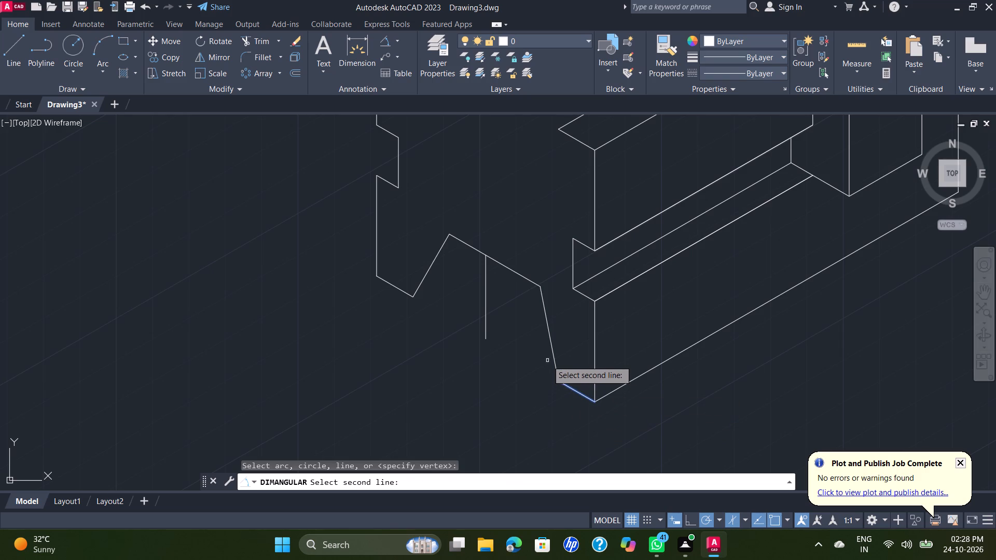
click(554, 356)
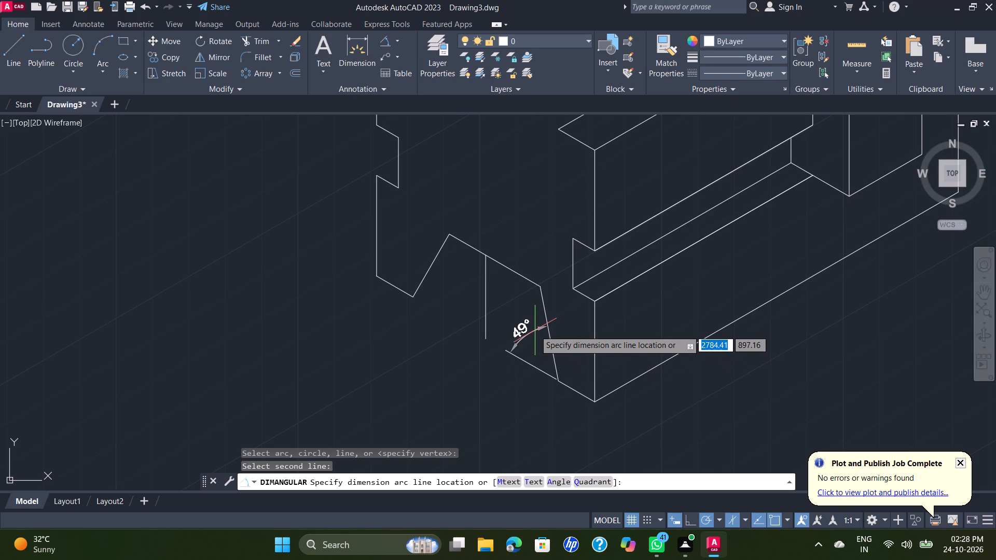
key(Escape)
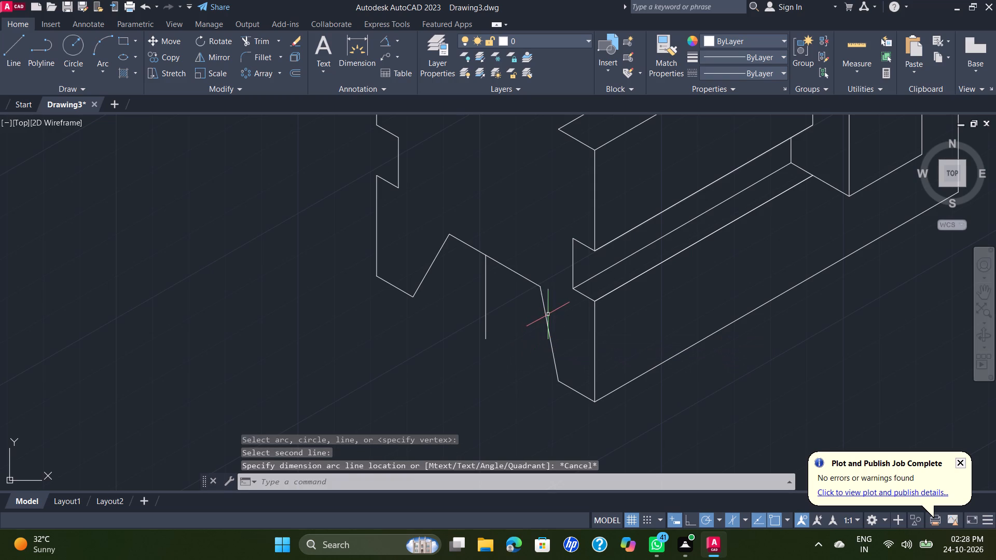
click(545, 314)
key(Escape)
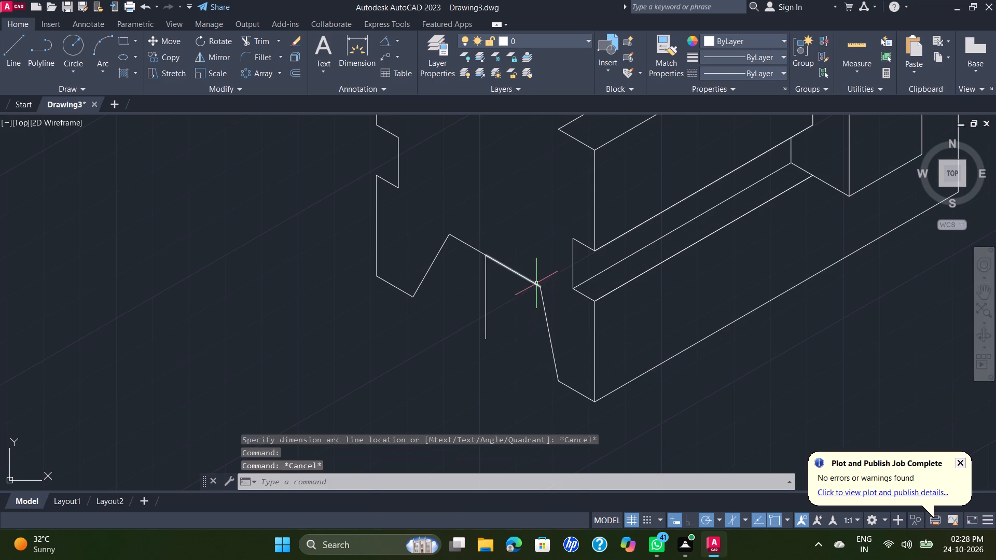
Replace the groove's top edge segment beside the centreline with a 15.5 mm line at 330° from the centreline's top end.
click(535, 280)
click(528, 295)
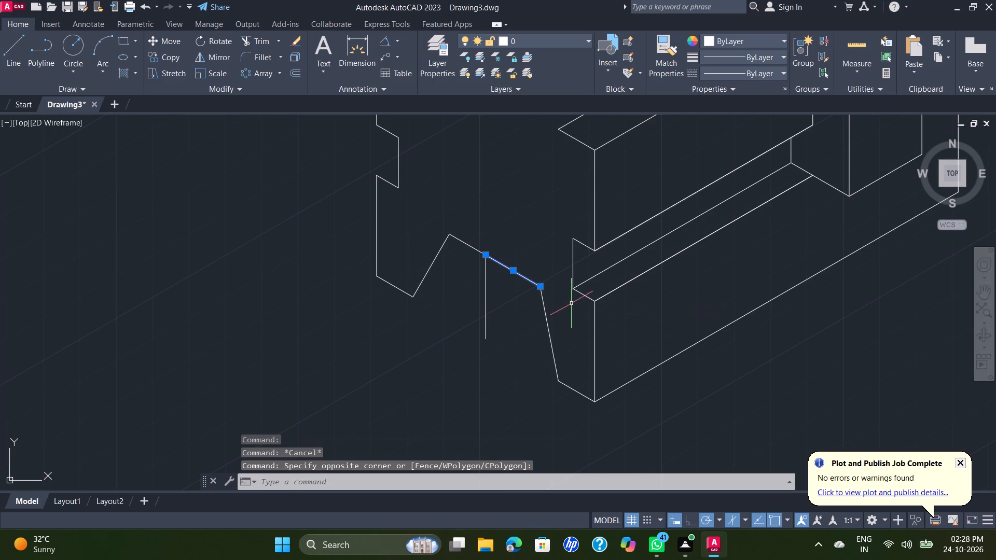
key(Delete)
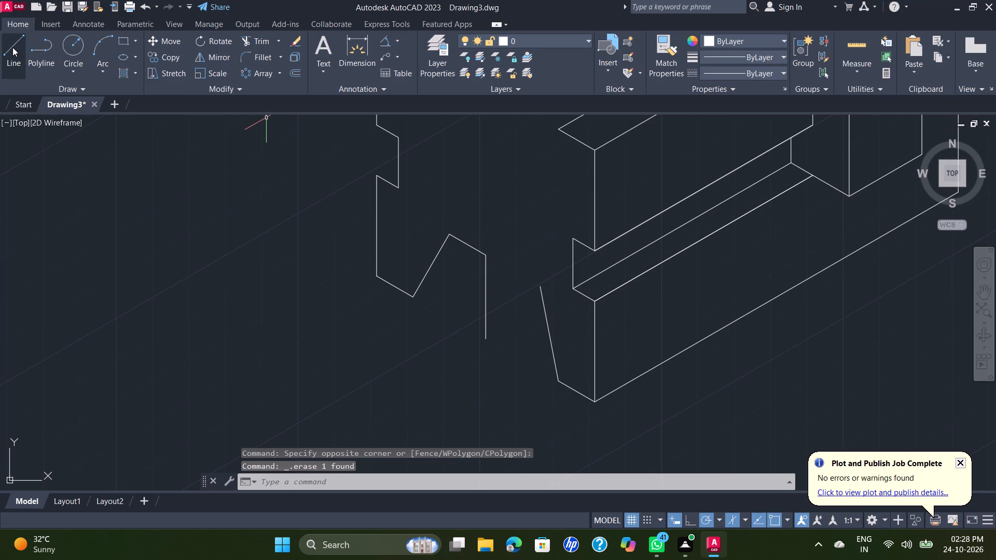
click(12, 47)
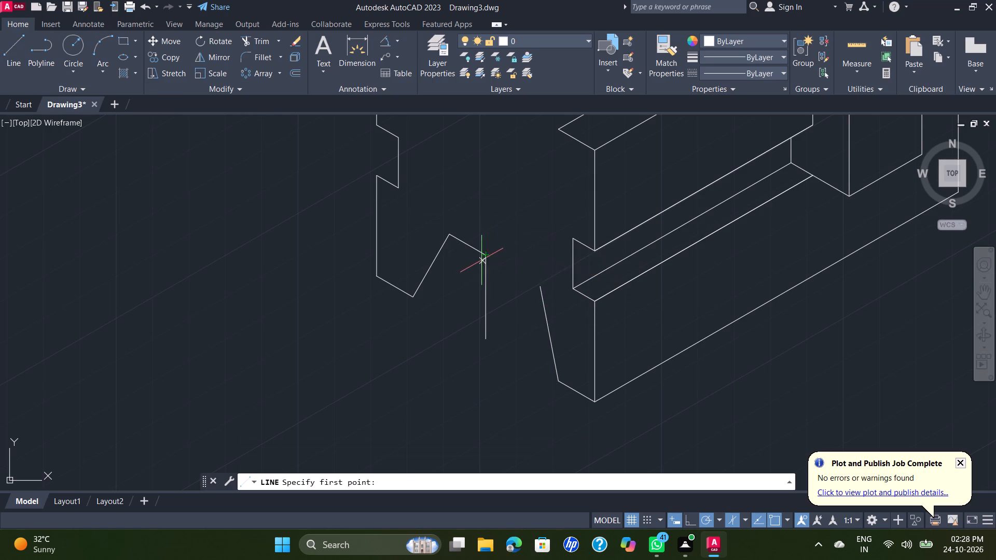
click(483, 257)
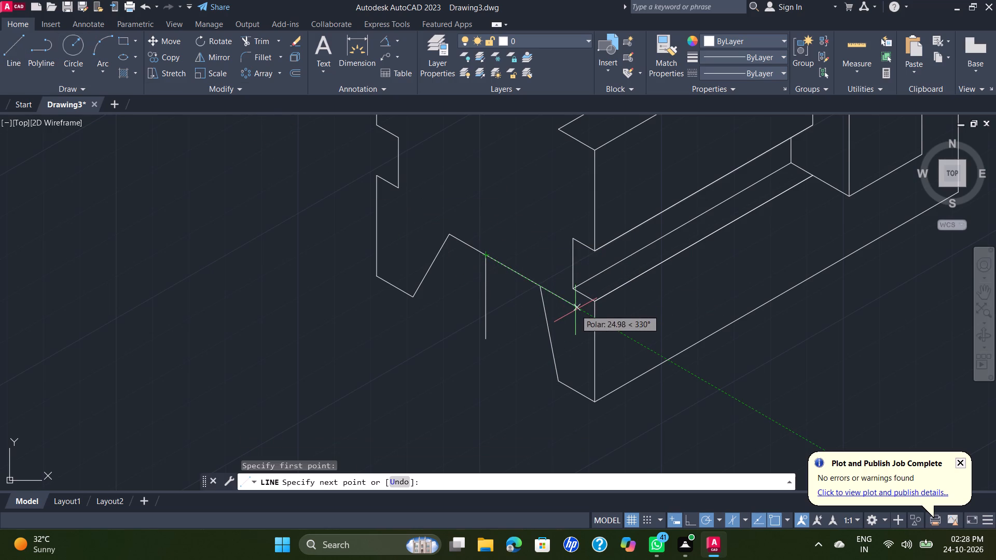
text(15.)
key(5)
key(Return)
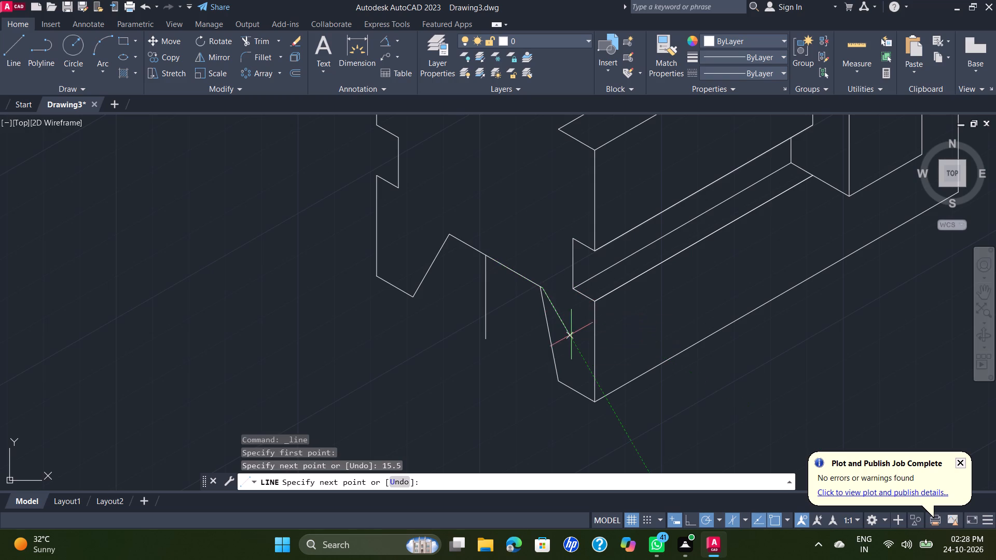
Redraw the groove's right side from the 15.5 mm line's end to the right bottom stub's free end, erasing the former side.
scroll(560, 370, up, 2)
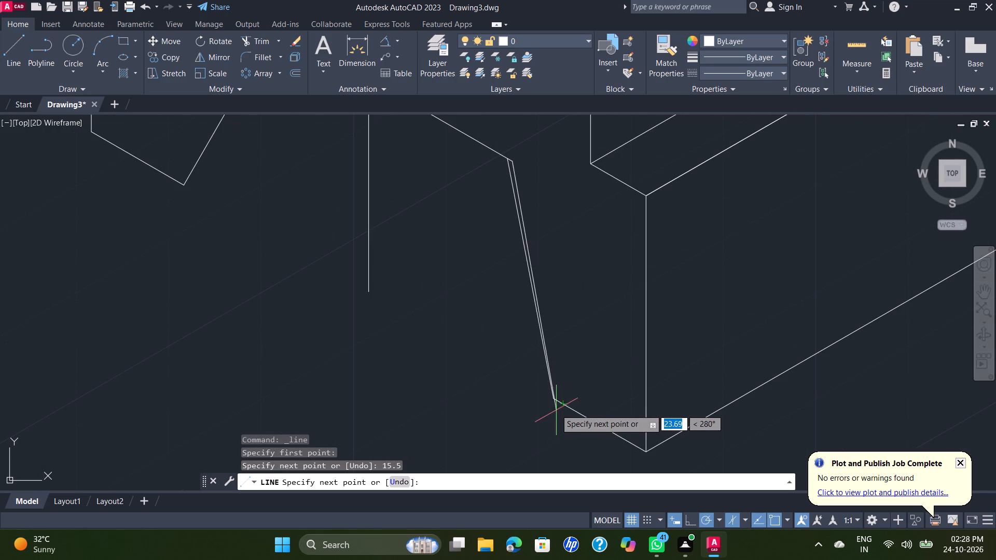
click(553, 399)
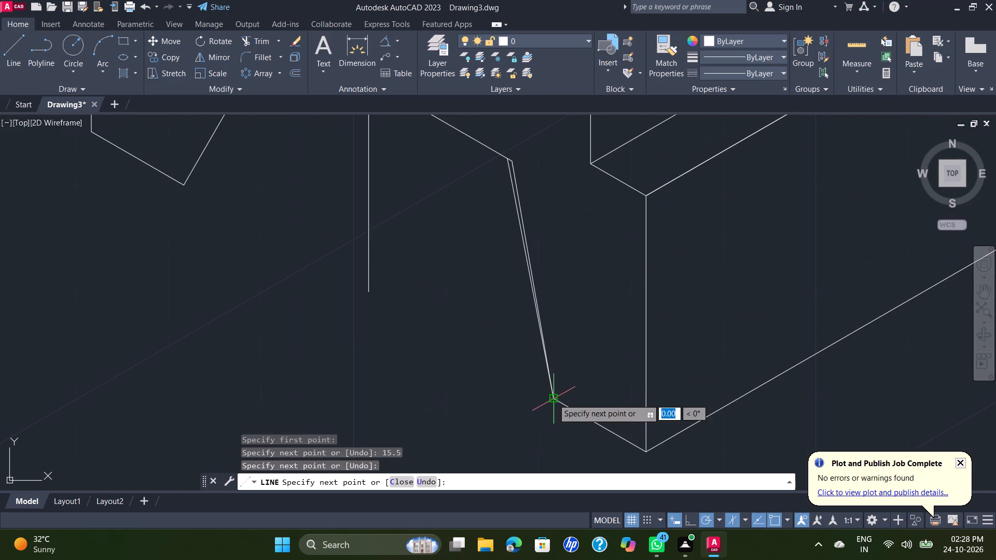
key(Escape)
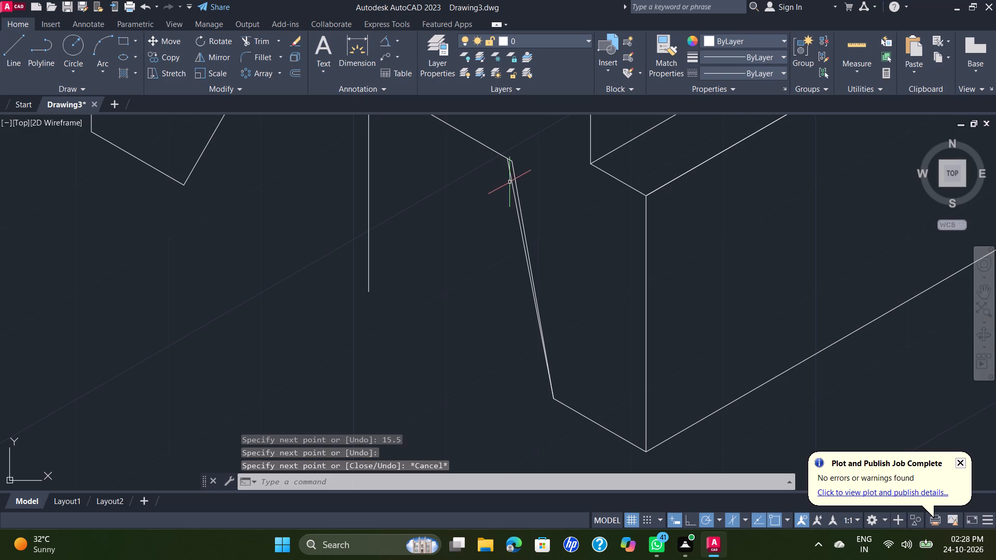
click(508, 172)
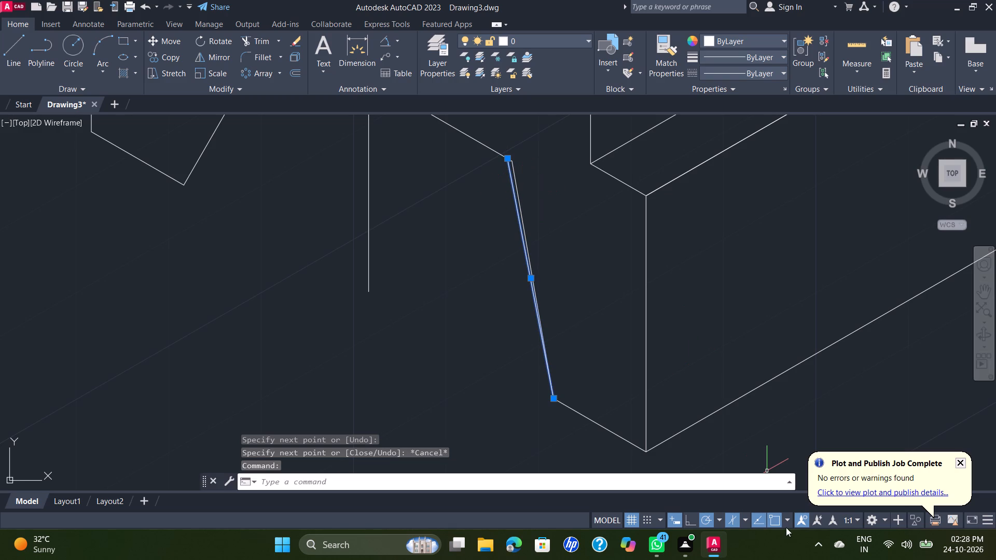
key(Delete)
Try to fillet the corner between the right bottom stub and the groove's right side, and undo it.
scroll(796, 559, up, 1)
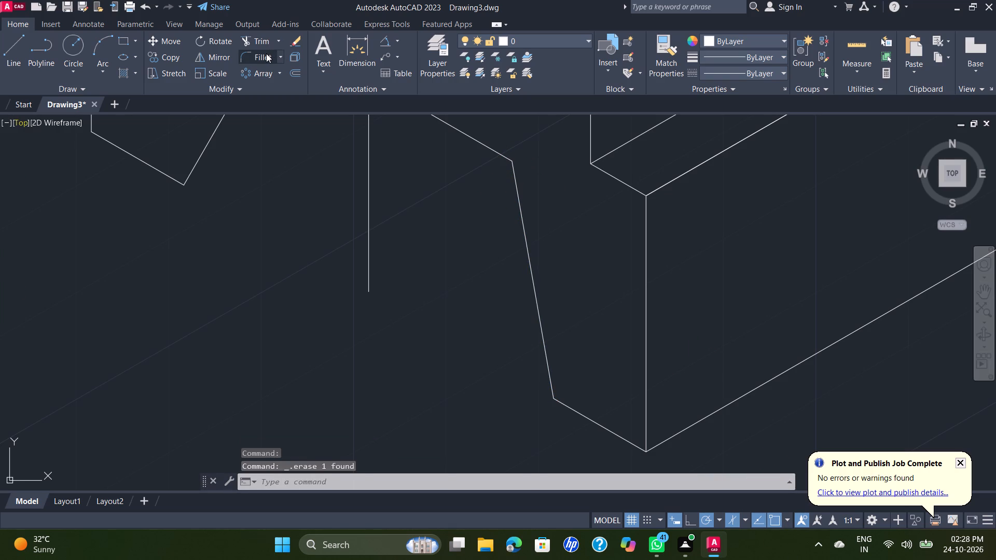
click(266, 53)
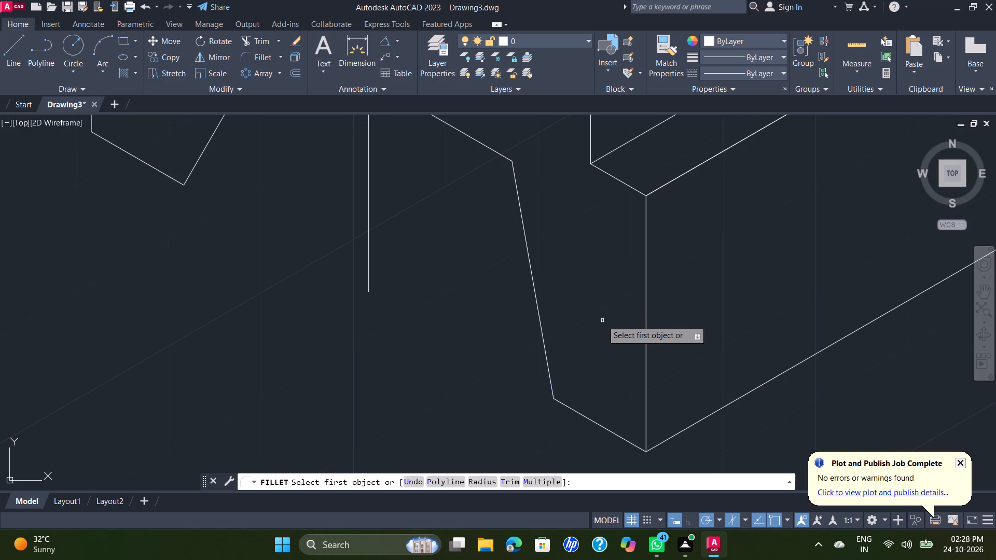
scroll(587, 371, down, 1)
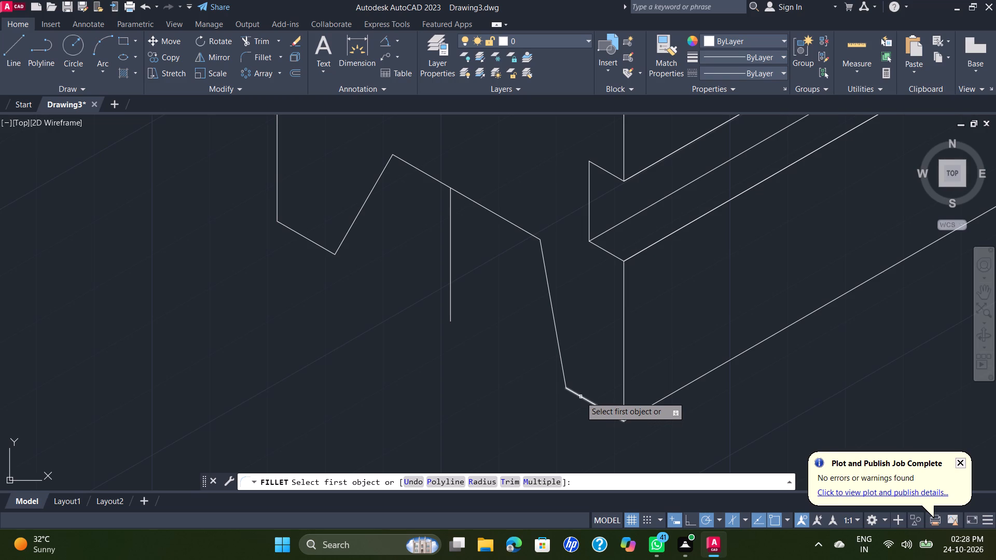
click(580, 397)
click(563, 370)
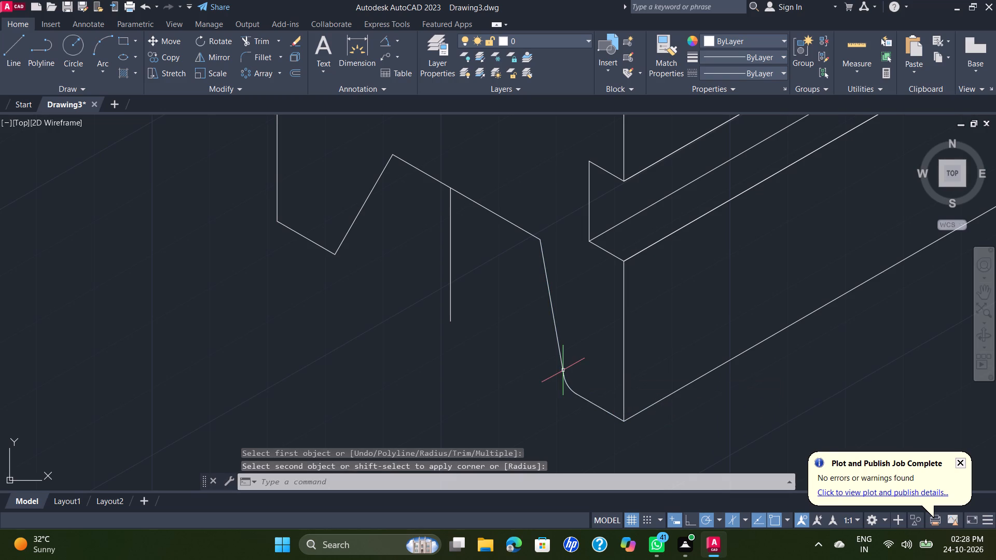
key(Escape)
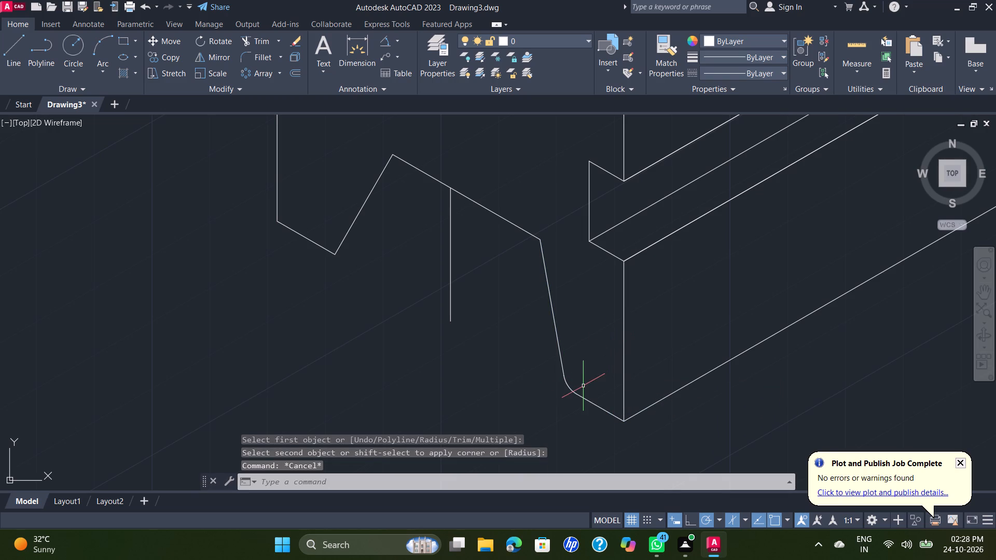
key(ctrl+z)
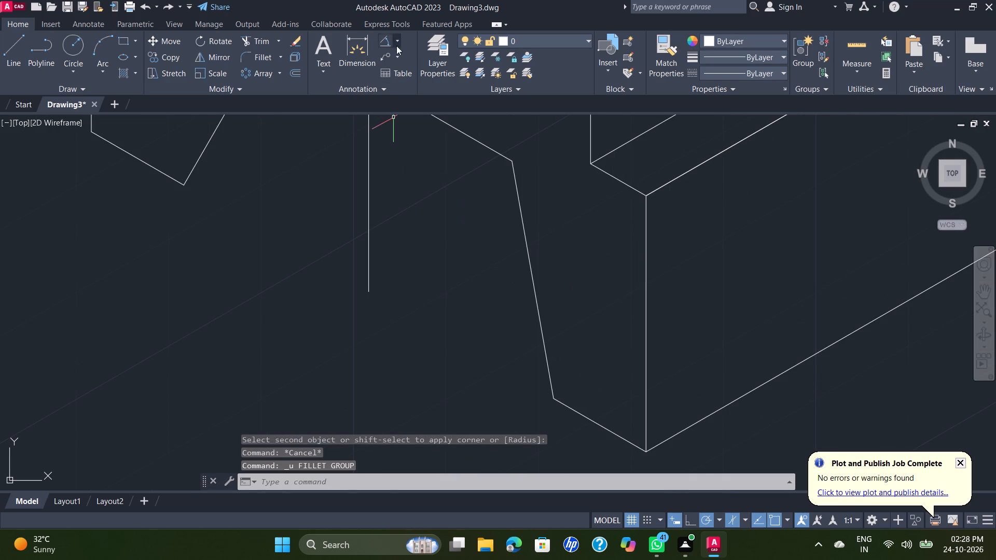
Place an angular dimension between the right bottom stub and the groove's right side, inside the groove.
click(386, 39)
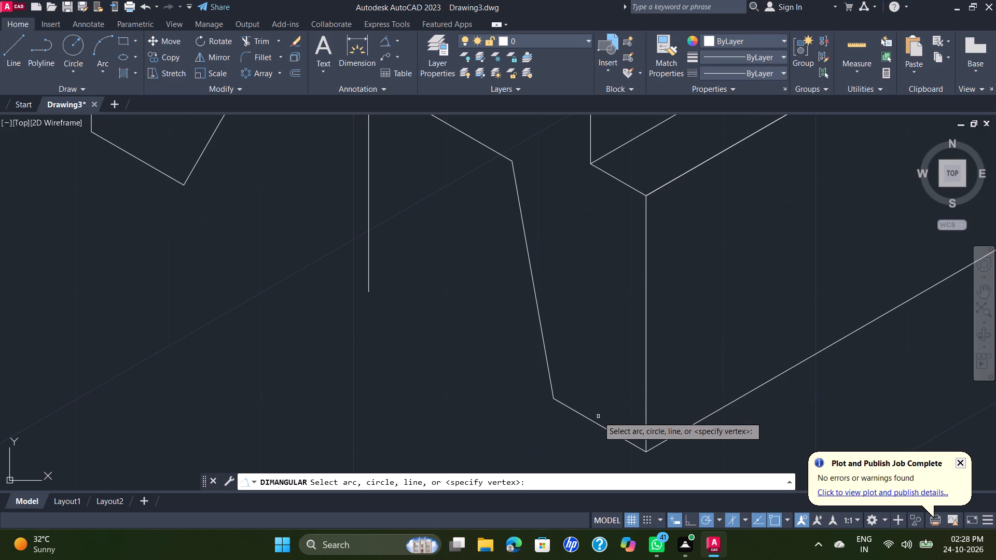
click(593, 421)
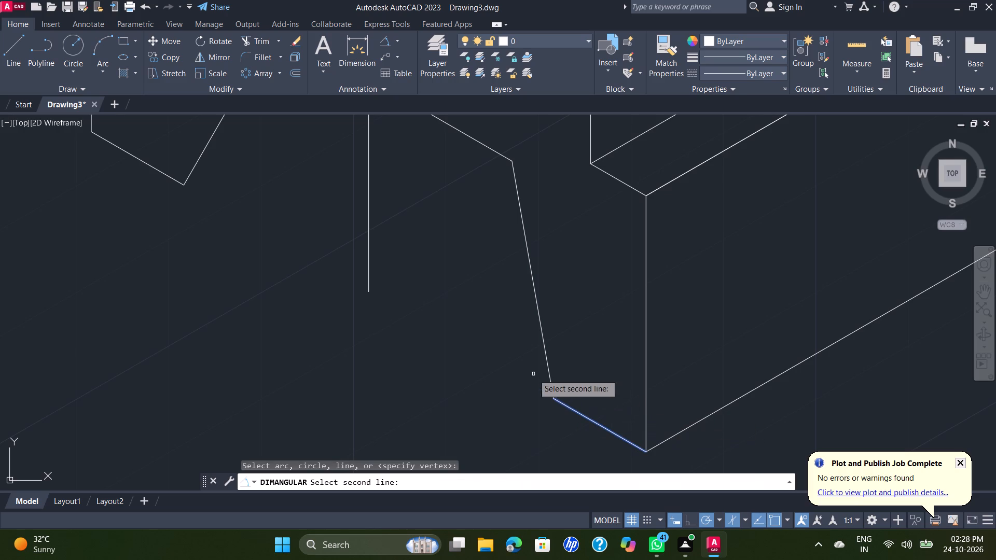
click(548, 367)
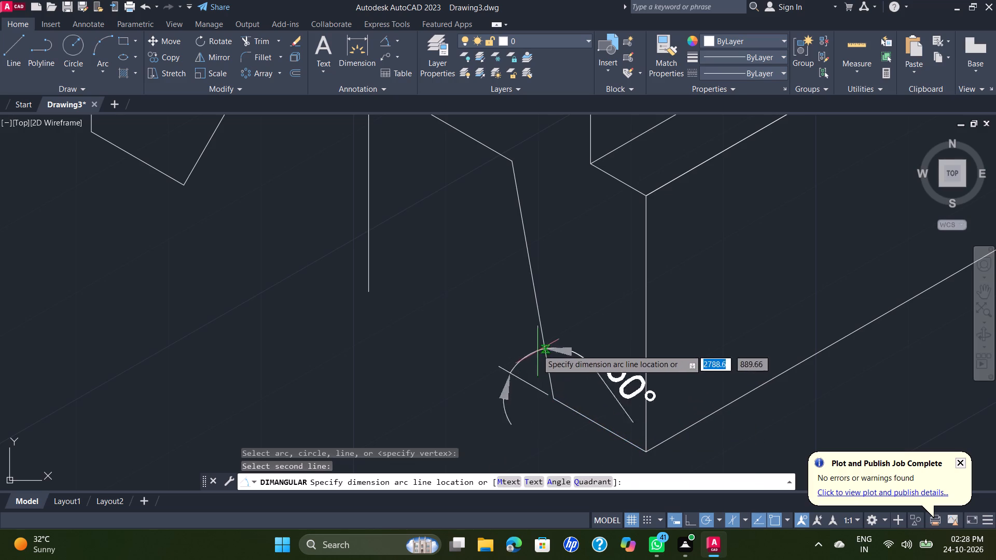
scroll(503, 316, down, 1)
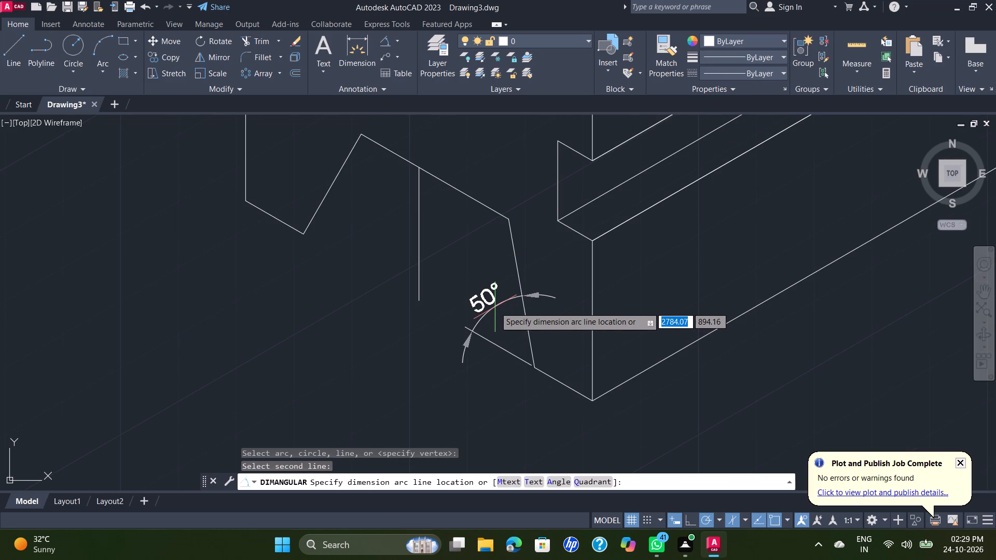
click(495, 307)
Erase the groove's left side and the top edge segment left of the centreline.
scroll(495, 307, down, 1)
middle_drag(605, 340, 605, 340)
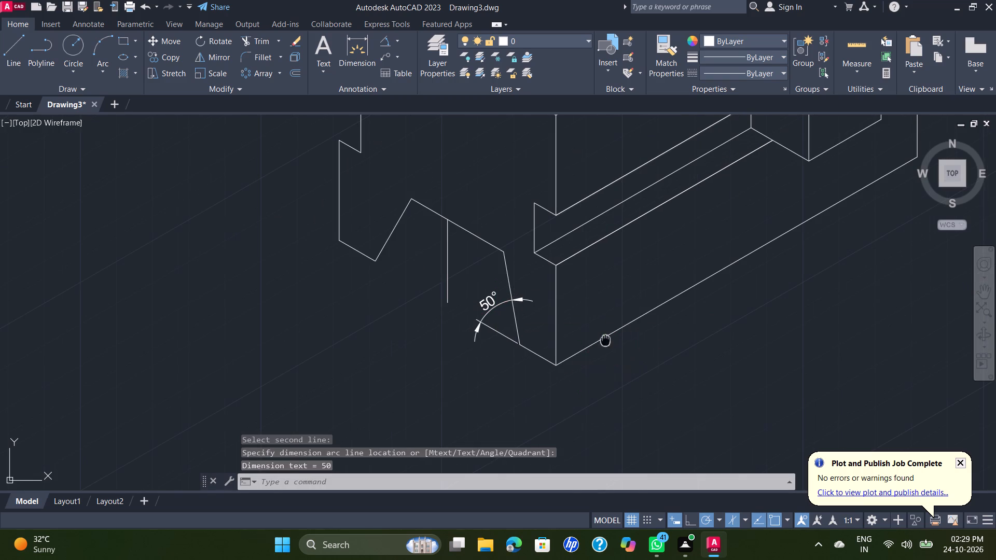
middle_drag(605, 340, 585, 382)
scroll(606, 341, down, 1)
scroll(479, 302, up, 1)
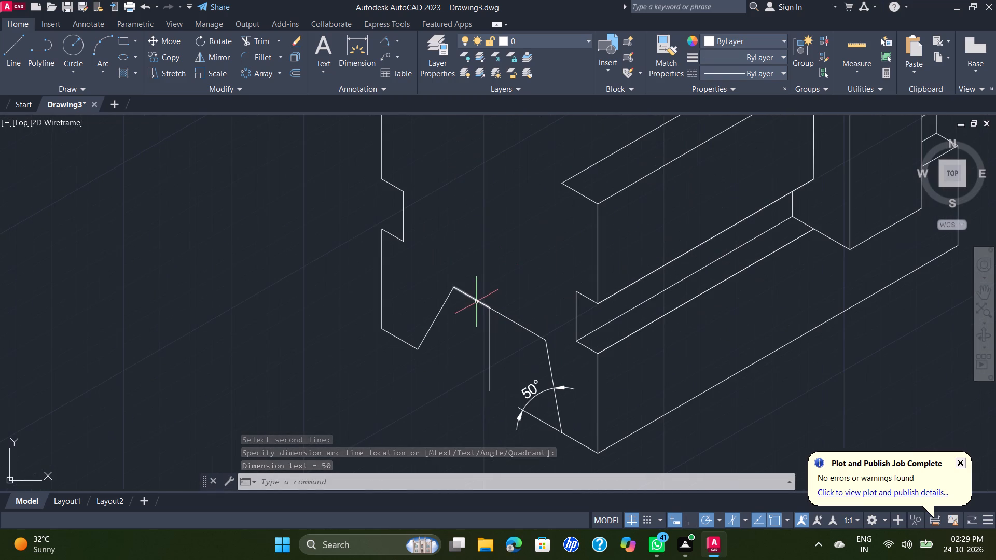
click(450, 294)
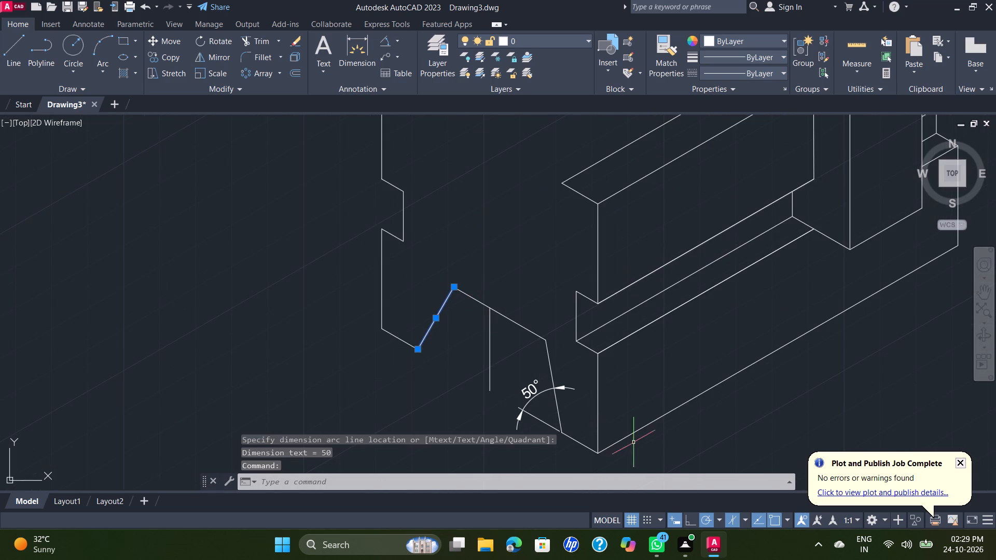
key(Delete)
click(479, 301)
key(Delete)
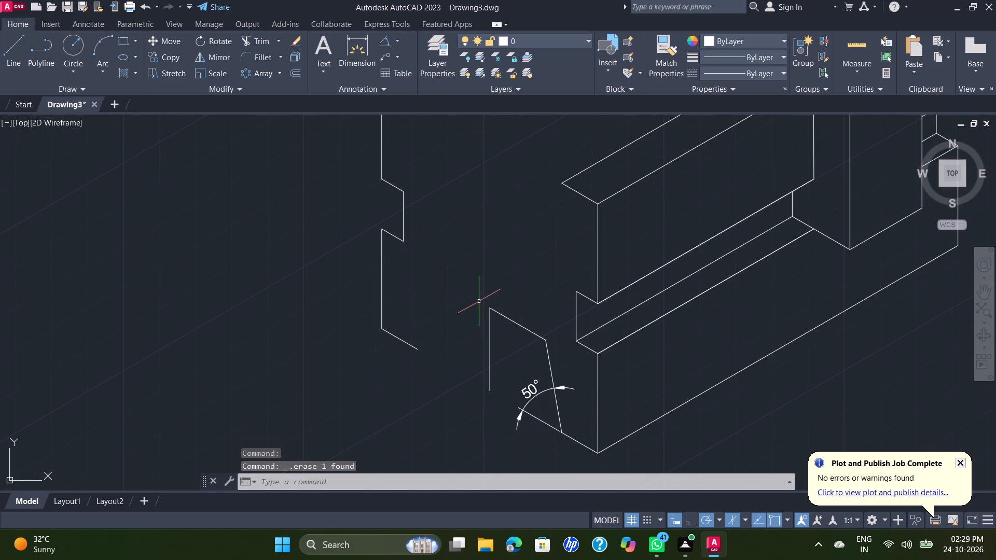
Draw a 15.5 mm line at 150° from the centreline's top end, continuing to the left bottom stub's free end.
click(10, 42)
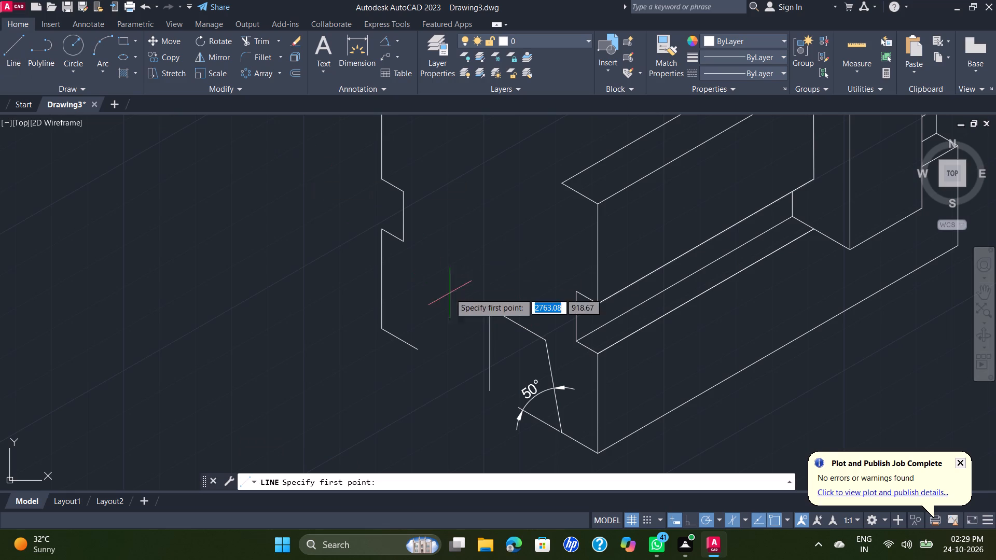
click(491, 312)
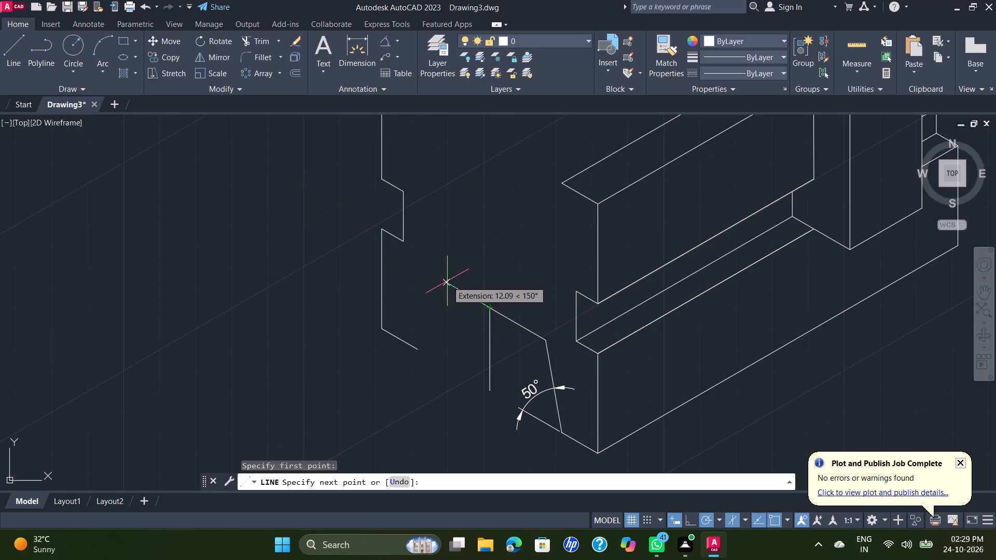
text(15.5)
key(Return)
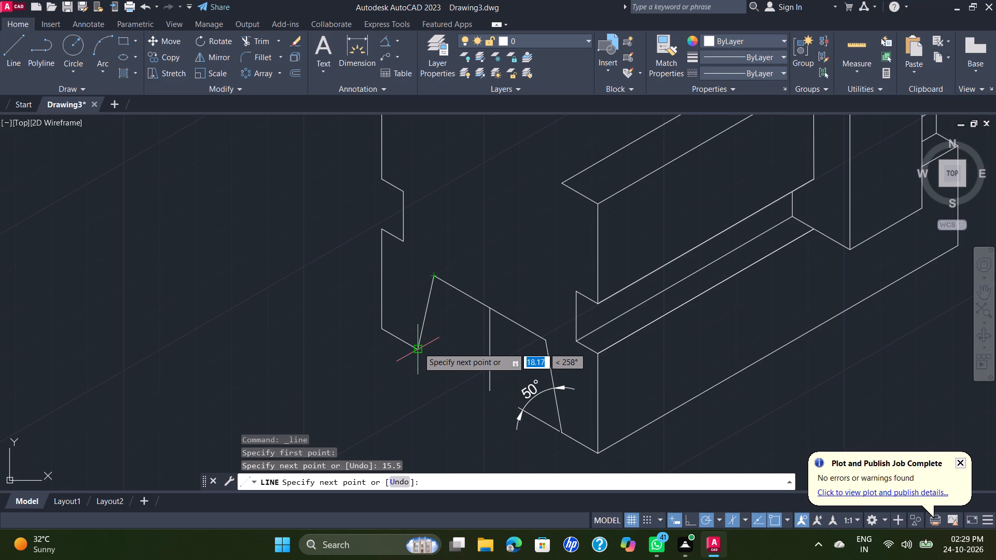
scroll(418, 348, up, 1)
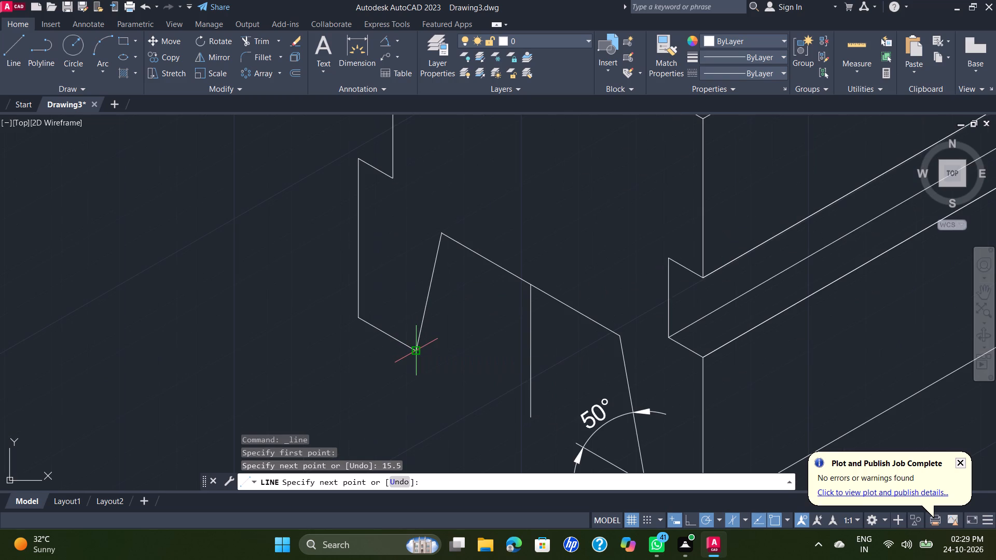
click(418, 348)
key(Escape)
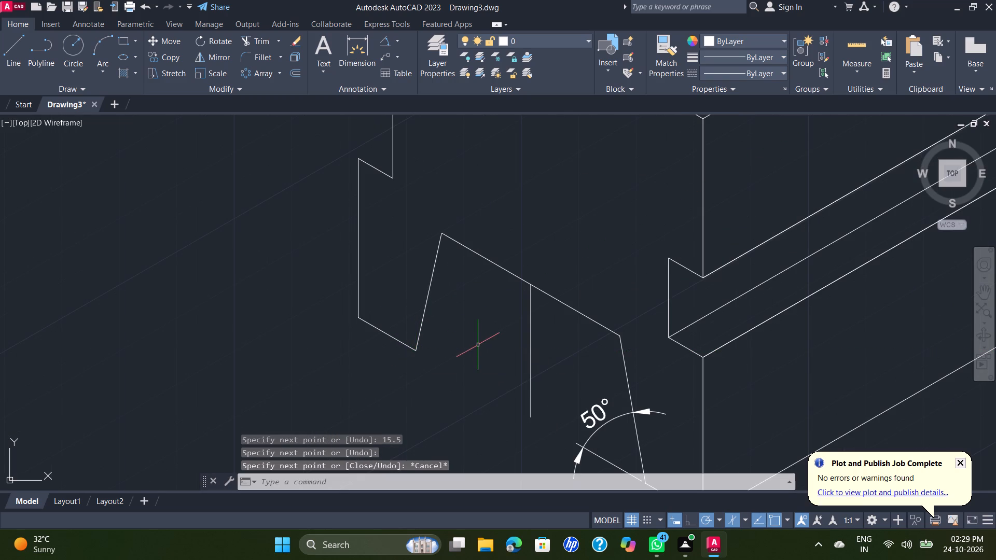
Erase the vertical centreline in the middle of the groove.
scroll(478, 346, down, 1)
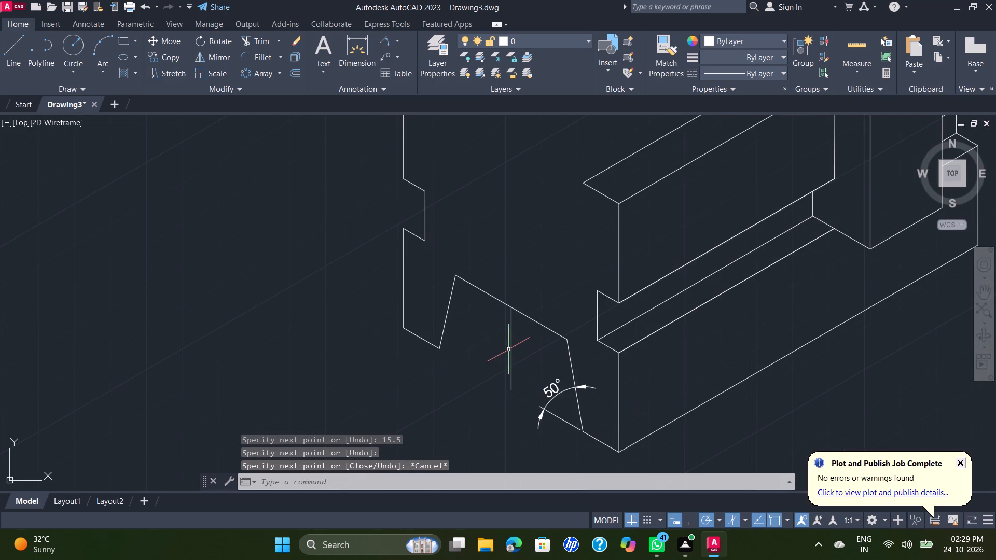
click(513, 351)
key(Delete)
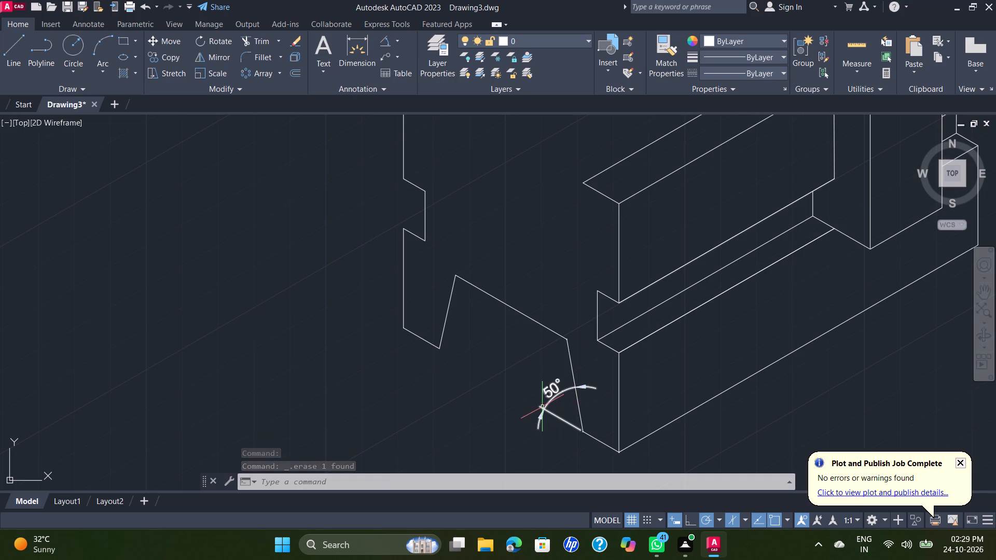
Examine the reshaped bottom groove and the block's open top from close up and at full extent.
scroll(552, 347, down, 3)
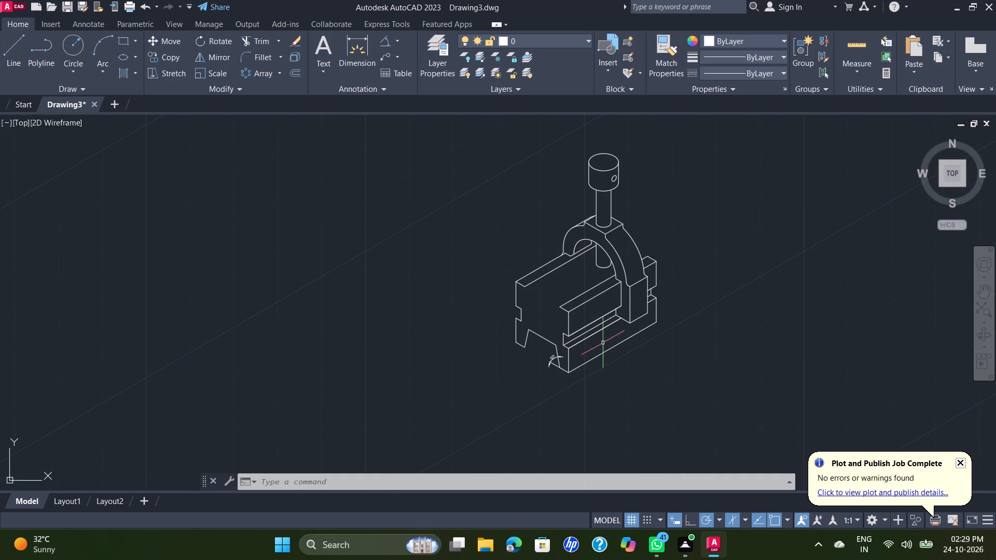
scroll(542, 321, up, 2)
scroll(551, 322, down, 1)
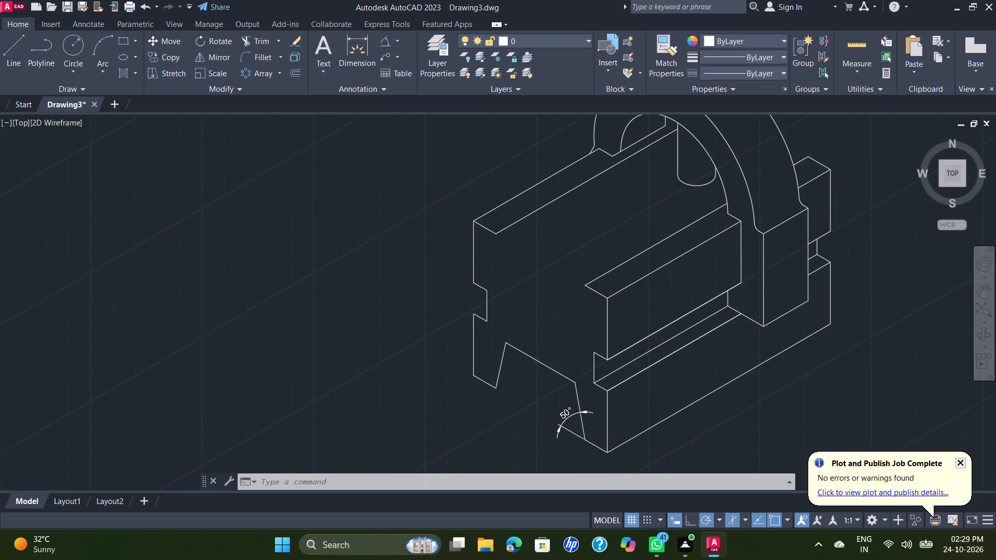
middle_drag(548, 346, 529, 340)
scroll(532, 338, up, 2)
scroll(533, 313, down, 1)
middle_click(533, 313)
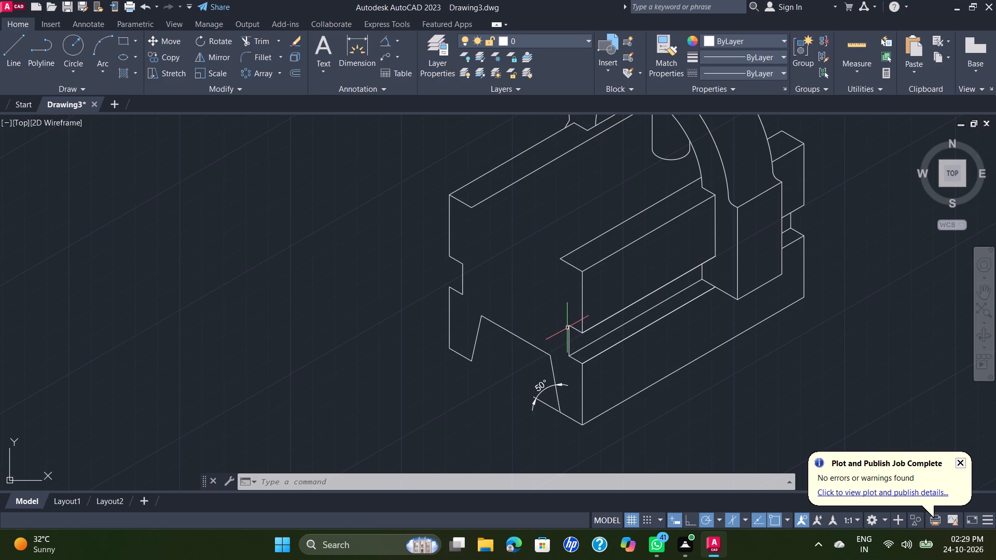
middle_drag(550, 286, 528, 351)
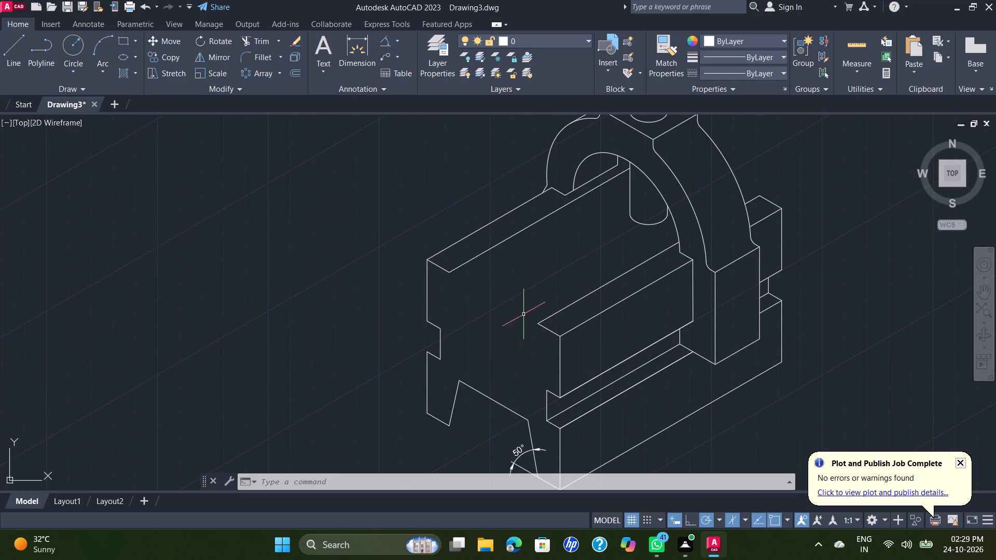
scroll(523, 313, down, 1)
middle_drag(522, 325, 520, 312)
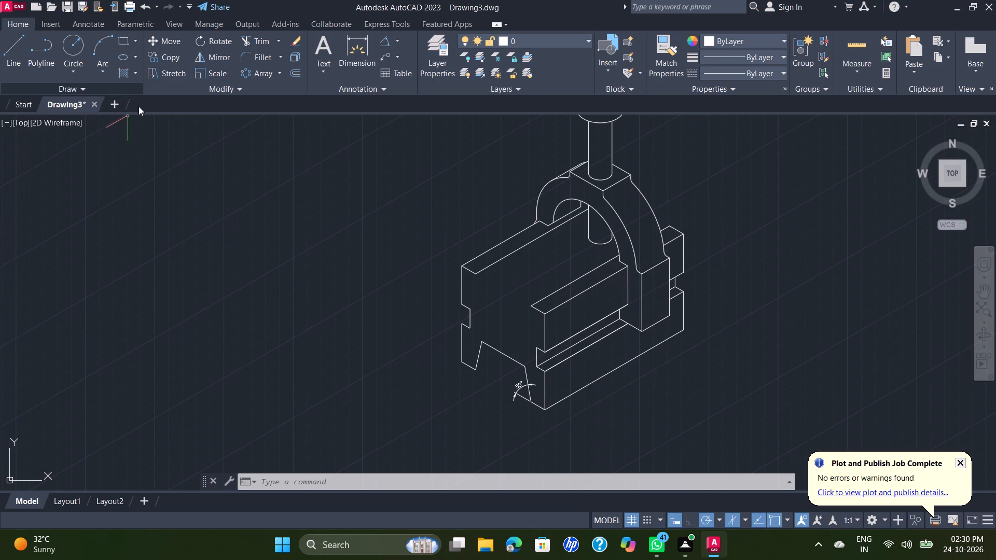
Draw a 40 mm construction line at 330° across the block's front top opening, between the two rails' inner corners.
click(23, 62)
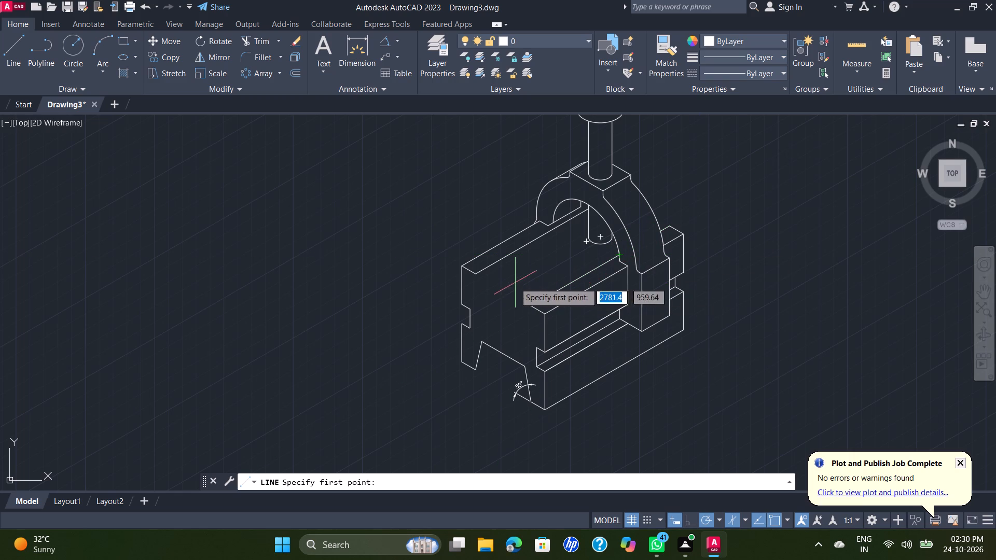
click(476, 277)
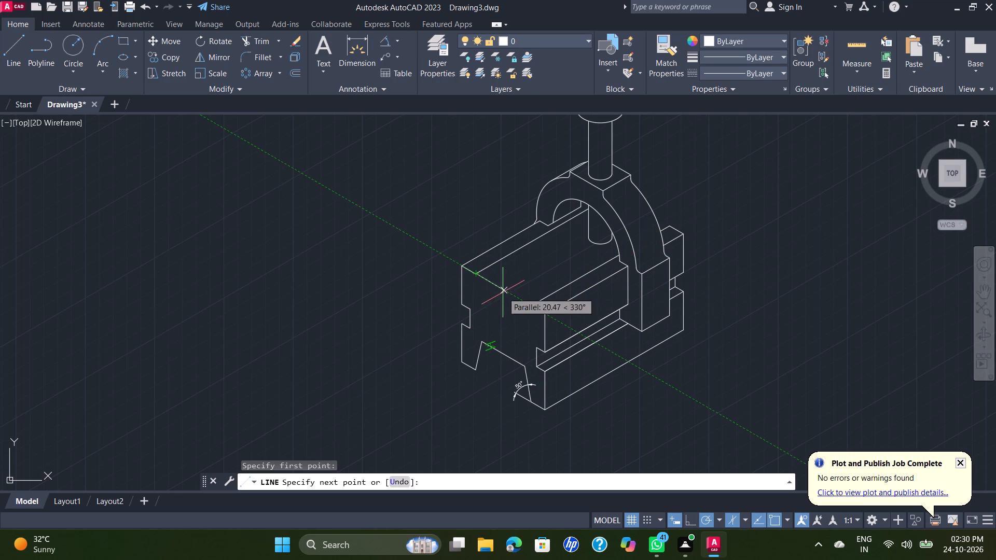
click(531, 305)
key(Escape)
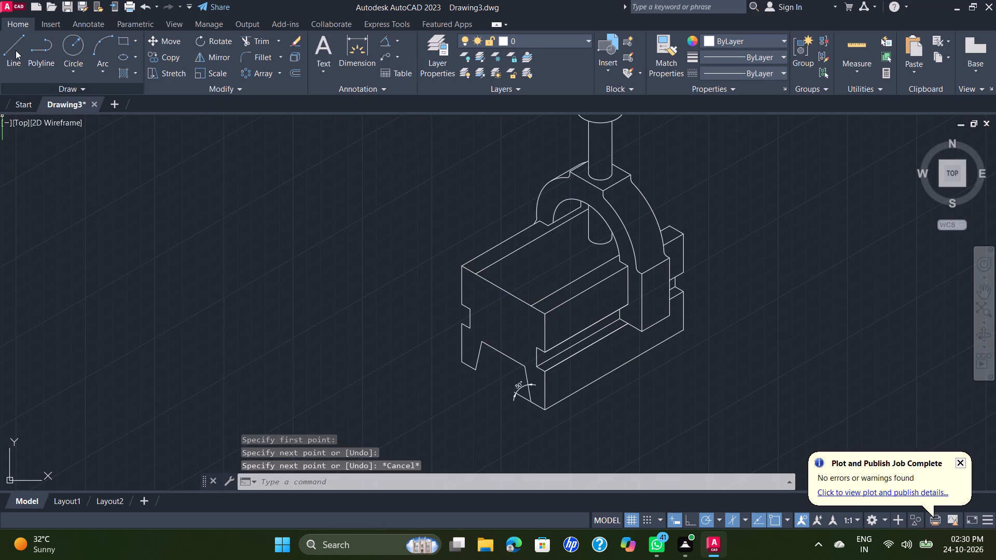
From the construction line's midpoint, draw a 20 mm vertical line downward, continuing with a 15.5 mm line at 150°.
click(16, 50)
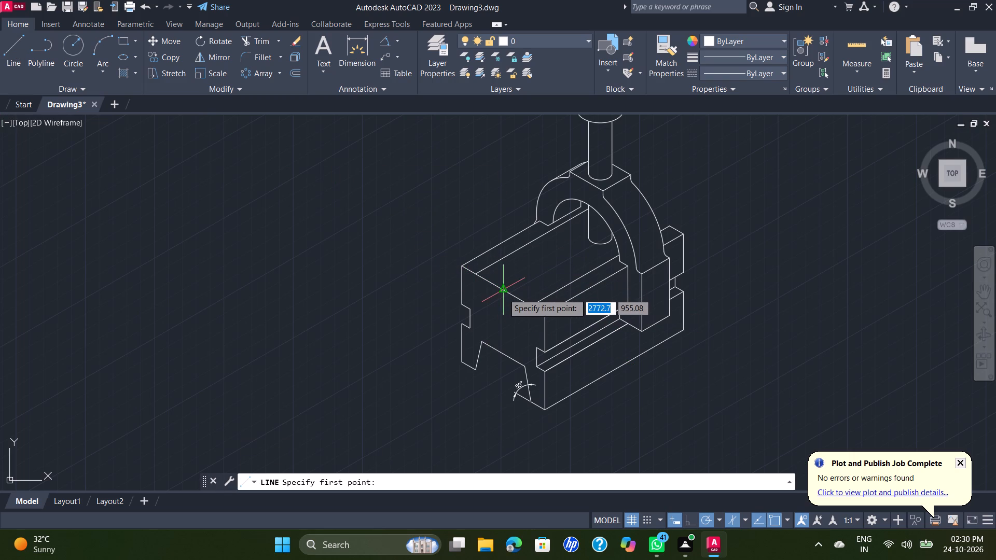
click(503, 293)
text(20)
key(Return)
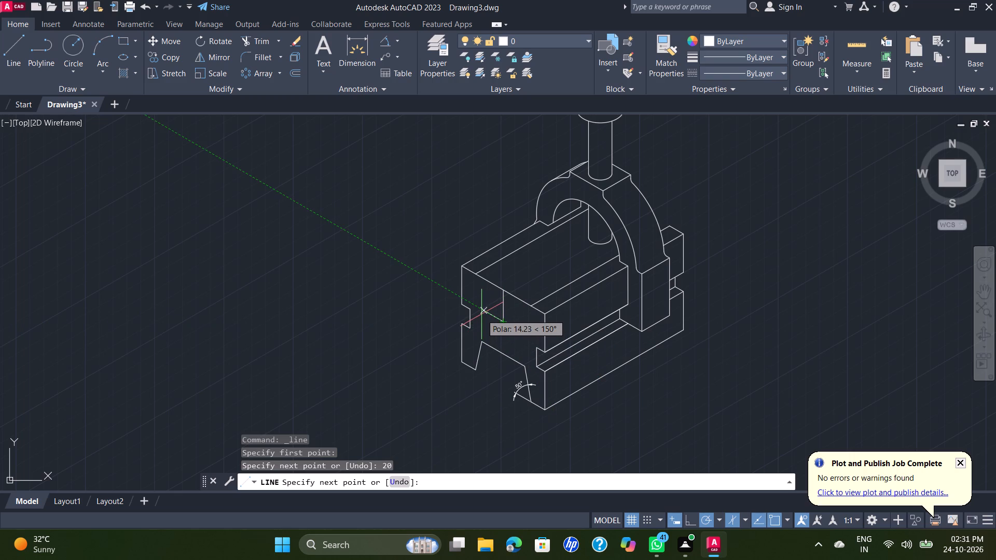
text(15.5)
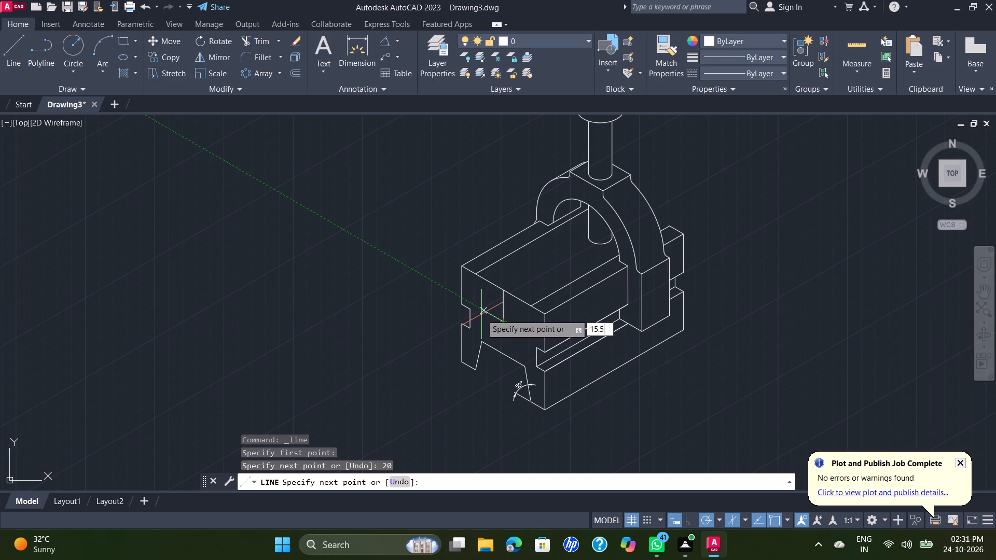
key(Return)
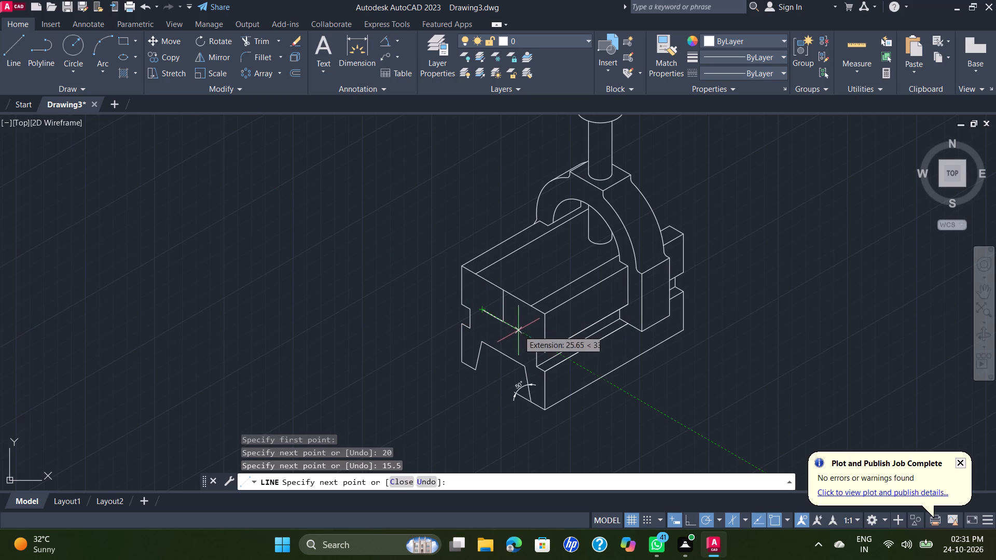
key(Escape)
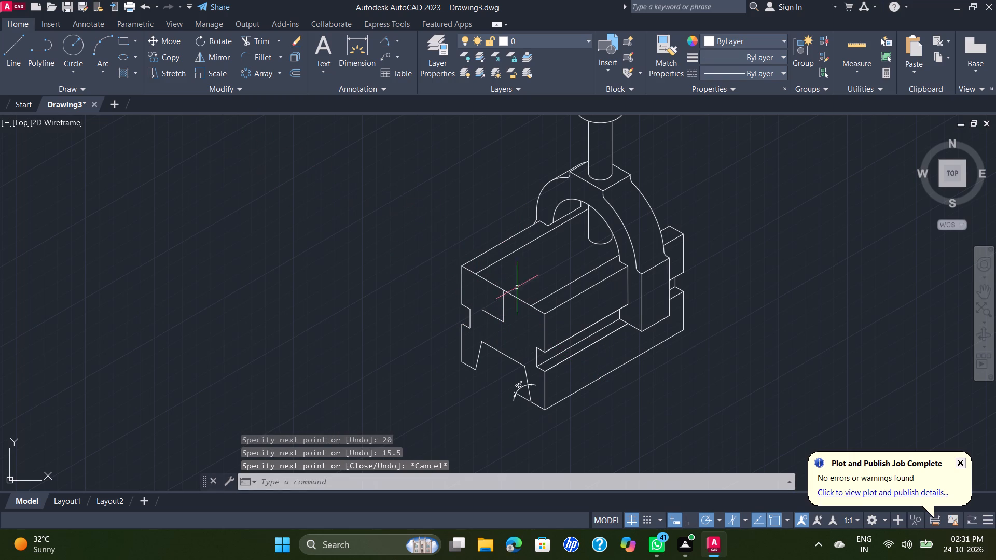
Erase the construction line across the front top opening.
click(489, 278)
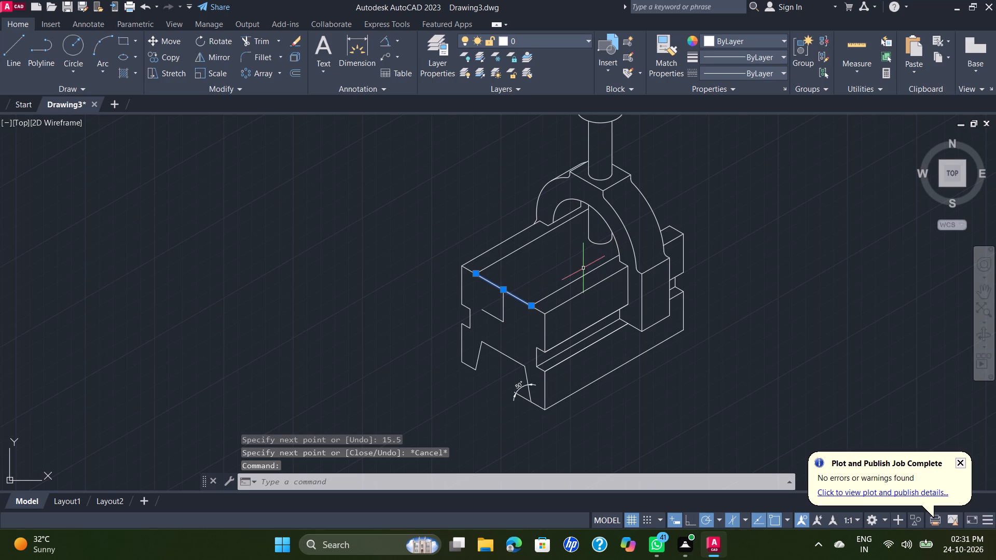
key(Delete)
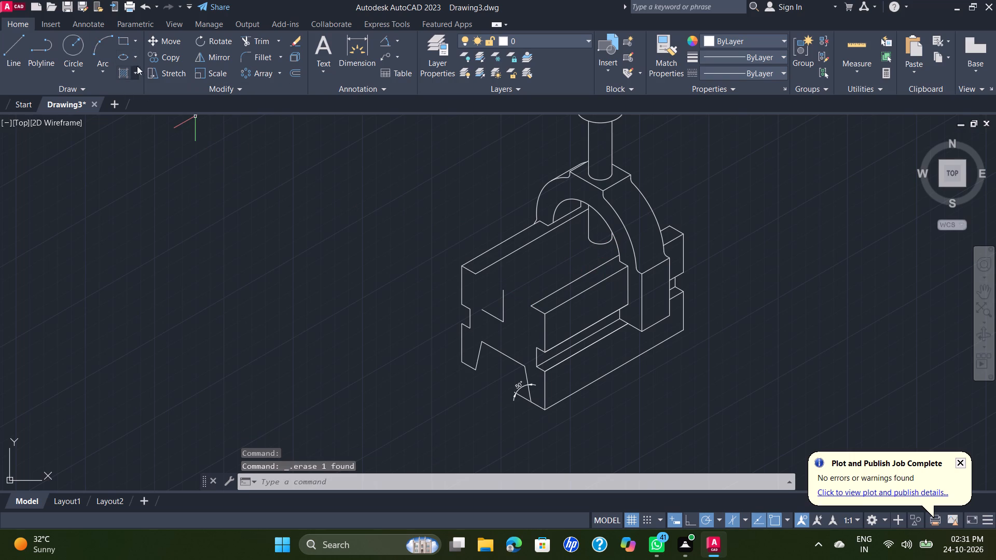
Draw the top groove's sloped left side from the left rail's inner front corner to the 15.5 mm line's free end.
click(19, 39)
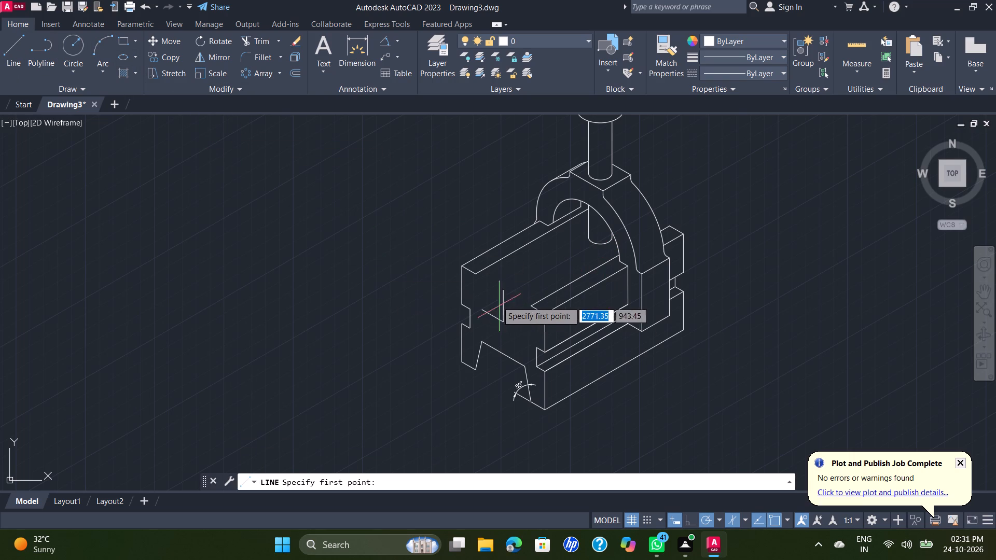
scroll(467, 278, up, 2)
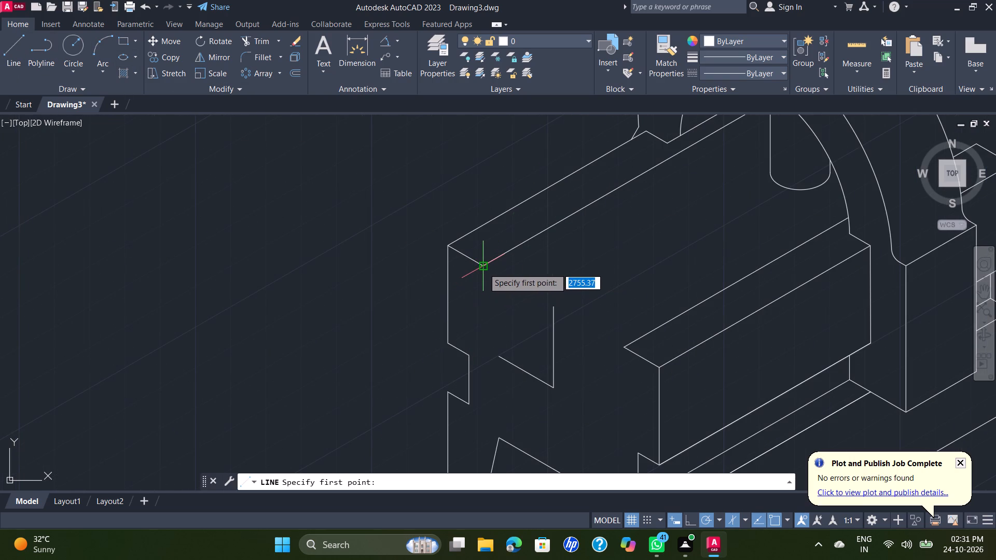
click(485, 268)
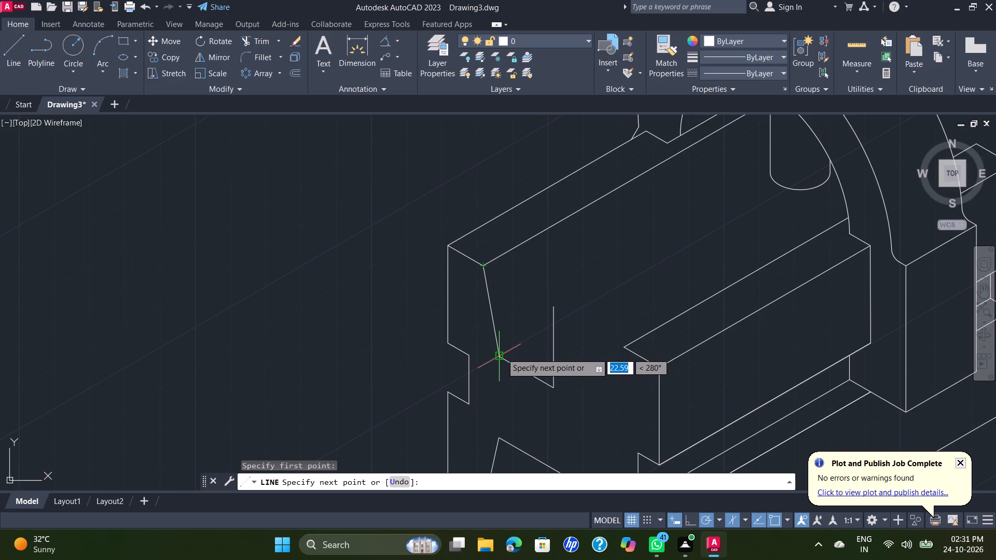
click(502, 353)
key(Escape)
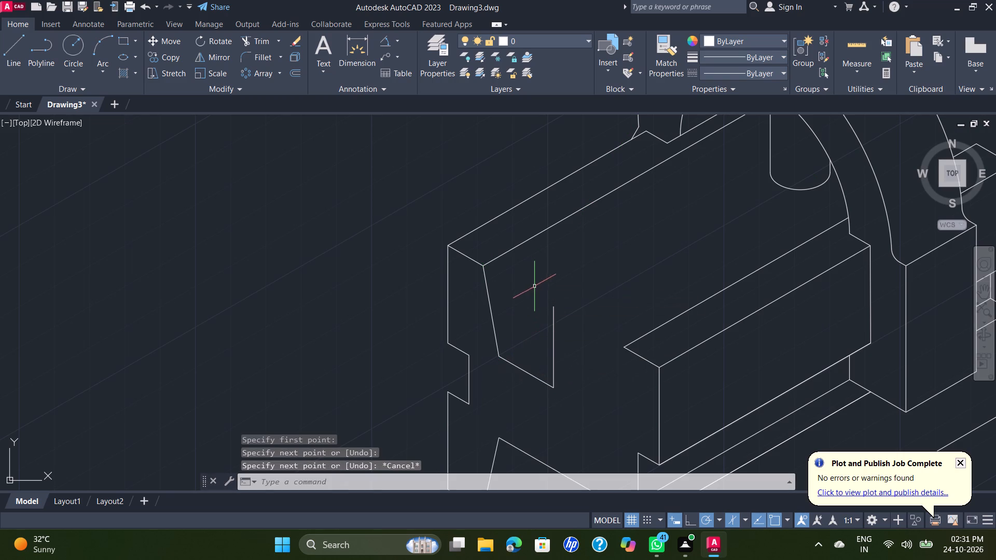
Draw a 15.5 mm line at 330° from the centreline's bottom end, continuing to the right rail's inner front corner.
scroll(588, 324, down, 1)
click(20, 50)
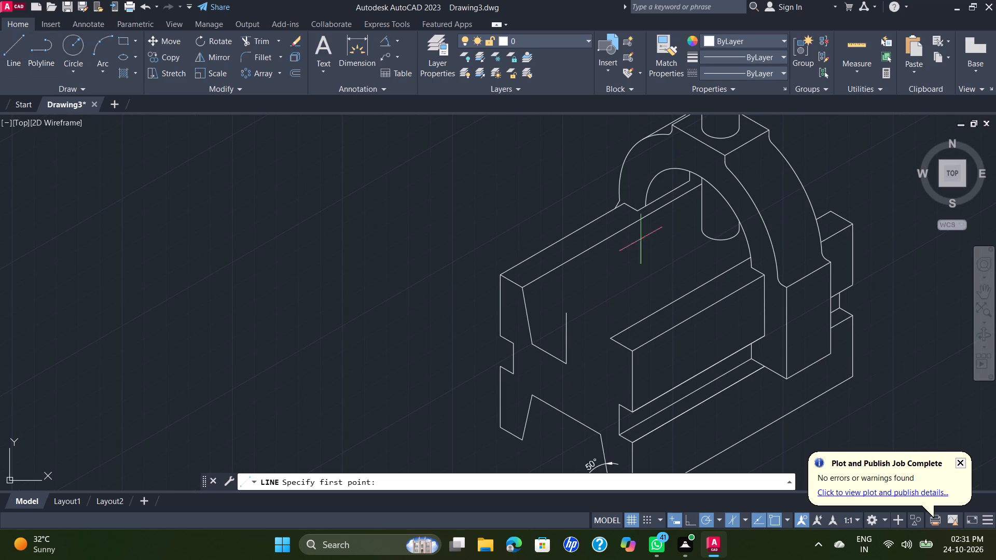
click(568, 361)
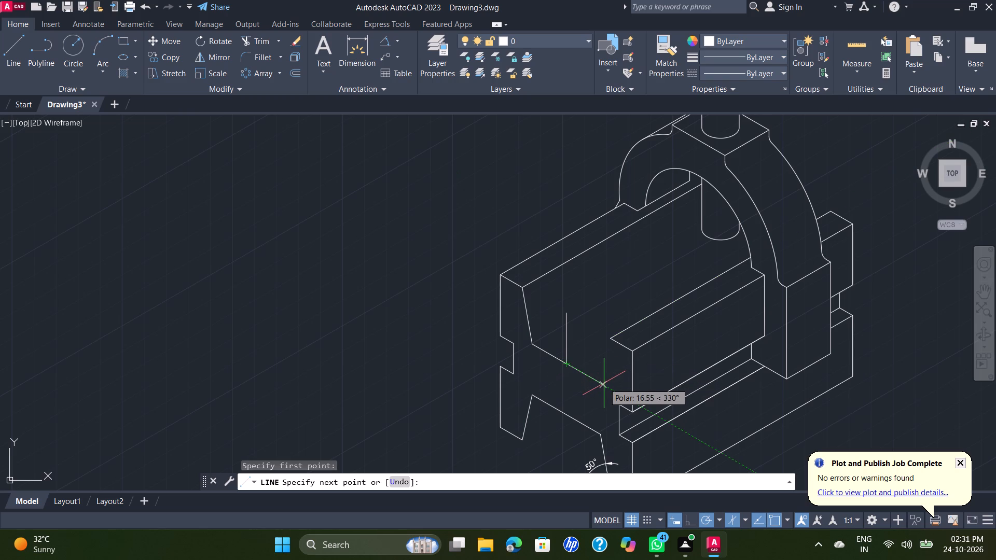
text(15)
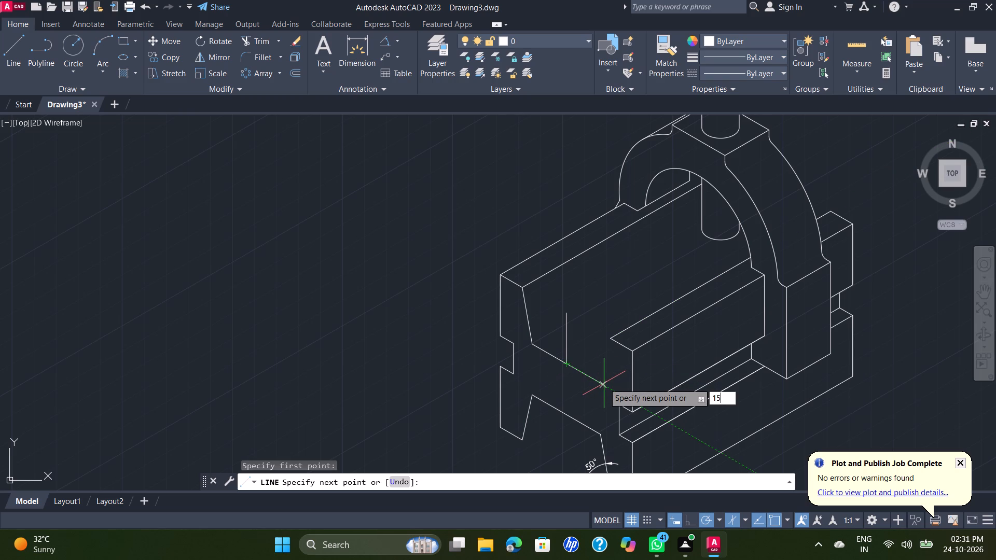
text(.5)
key(Return)
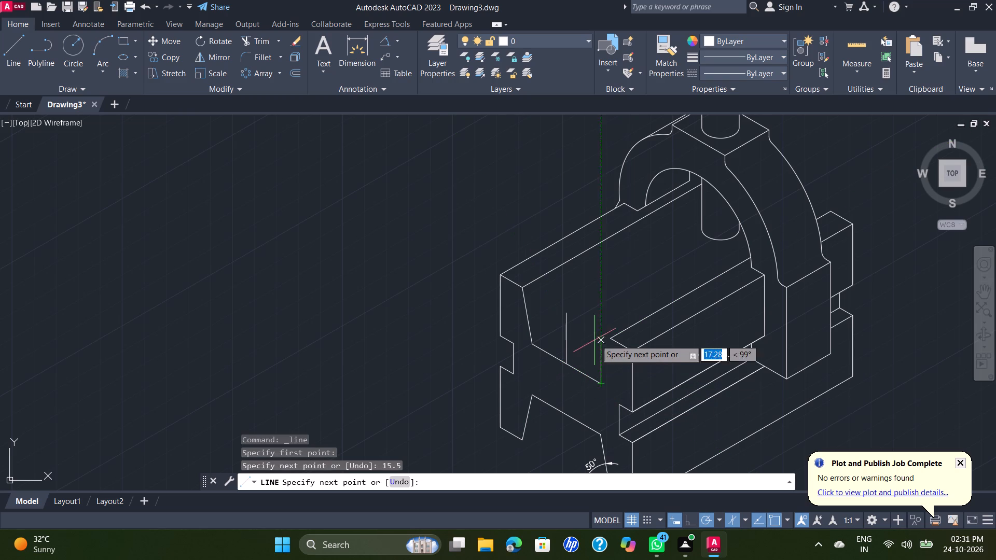
scroll(610, 339, up, 1)
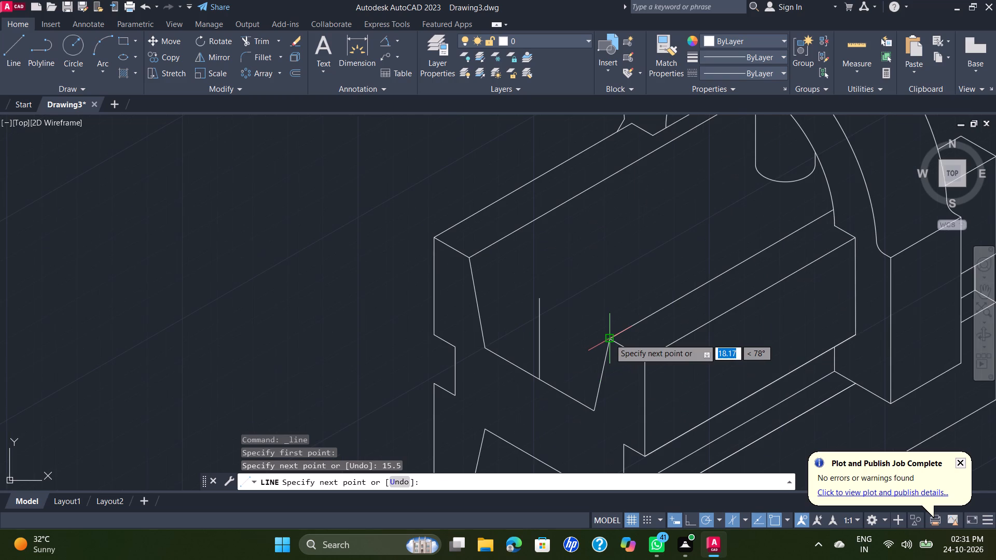
click(610, 339)
key(Escape)
Erase the vertical centreline in the middle of the top groove.
scroll(571, 319, down, 1)
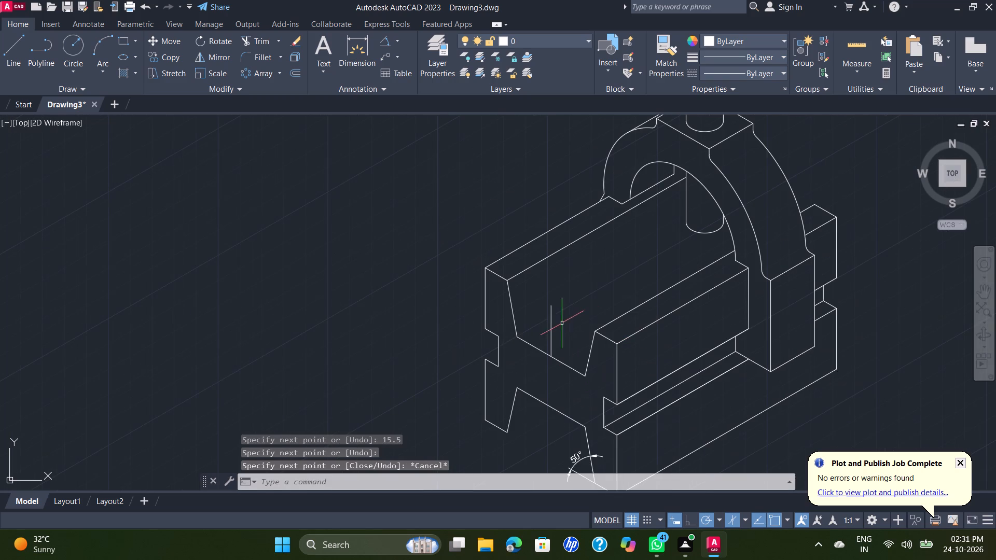
click(566, 303)
click(548, 325)
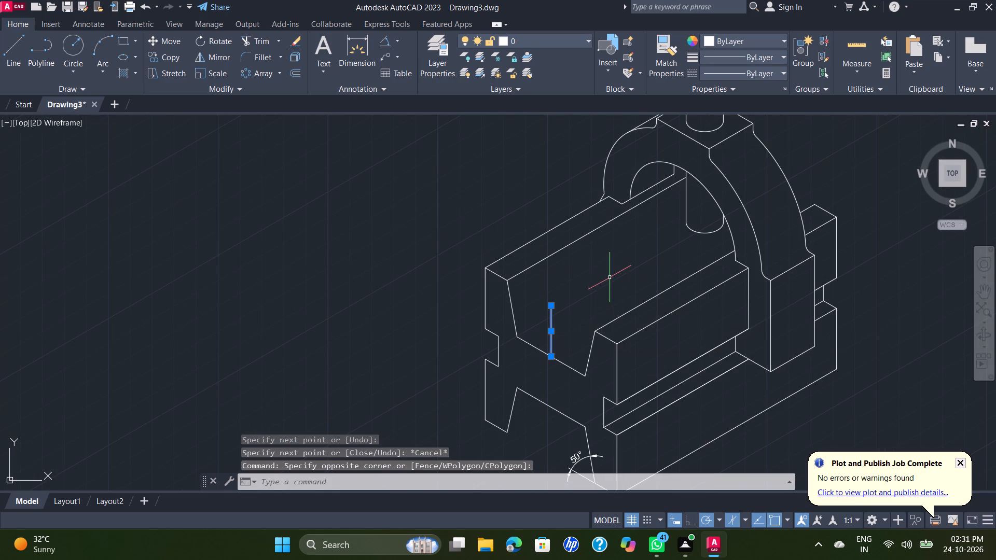
key(Delete)
Draw a line at 30° from the top groove's lower left corner along its floor to the cylinder's bottom edge.
scroll(617, 275, down, 1)
middle_drag(617, 275, 563, 265)
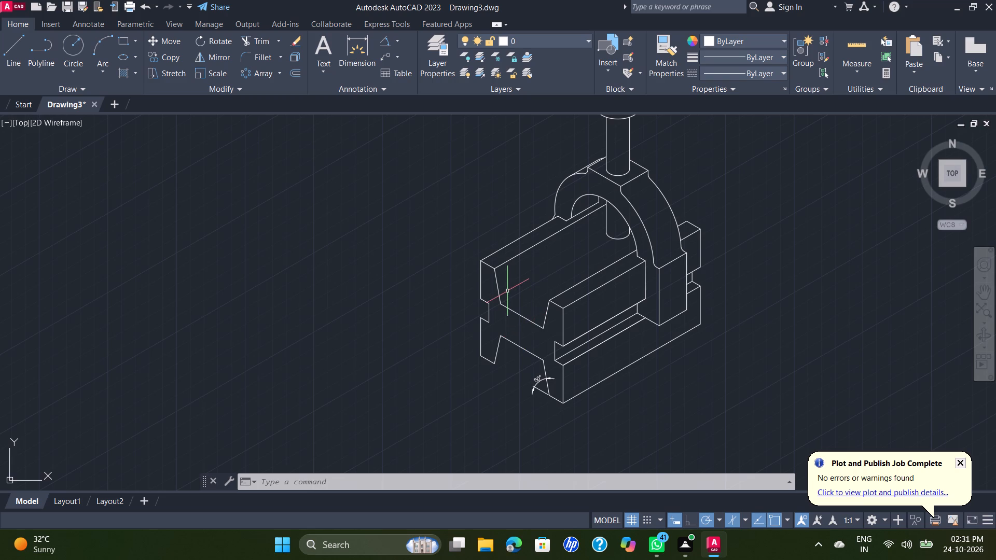
click(12, 43)
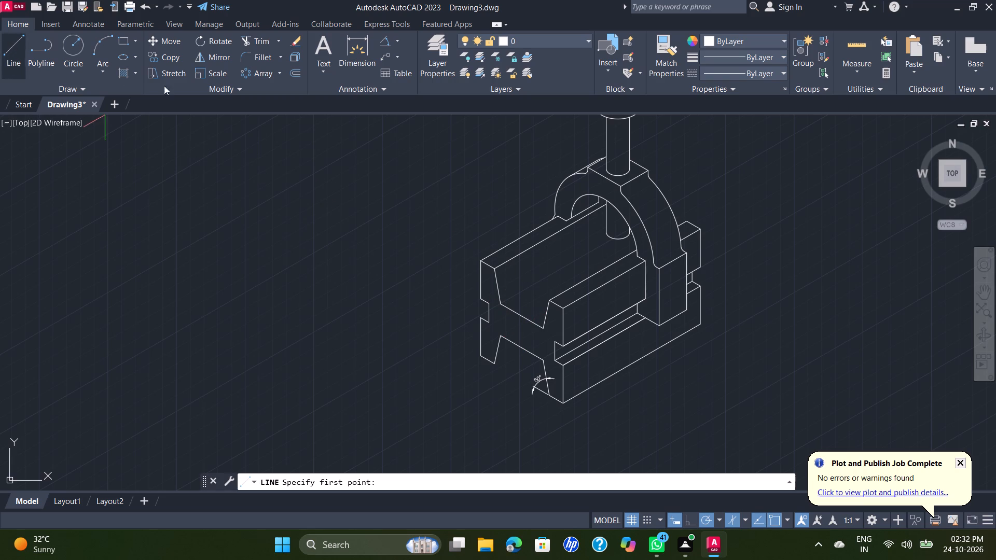
click(501, 305)
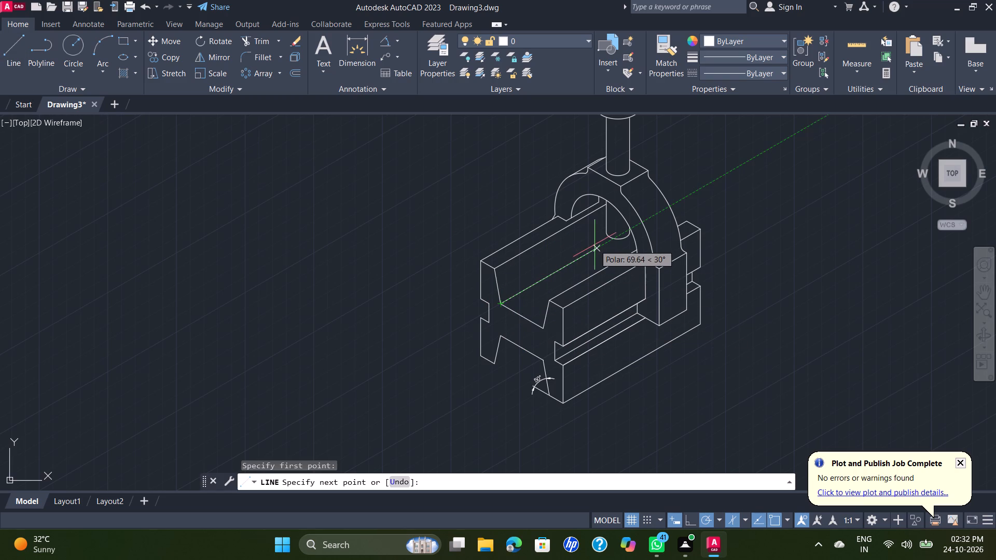
click(613, 240)
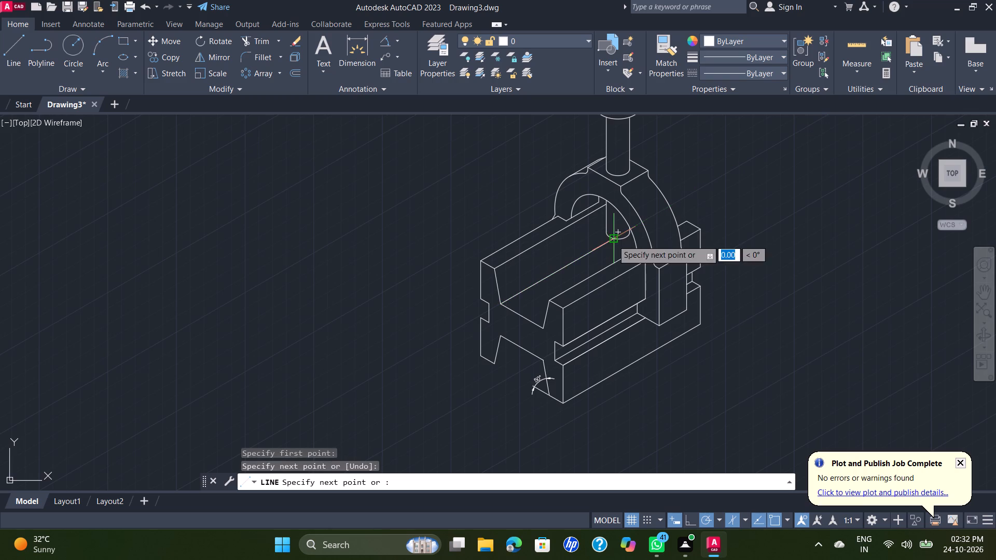
key(Escape)
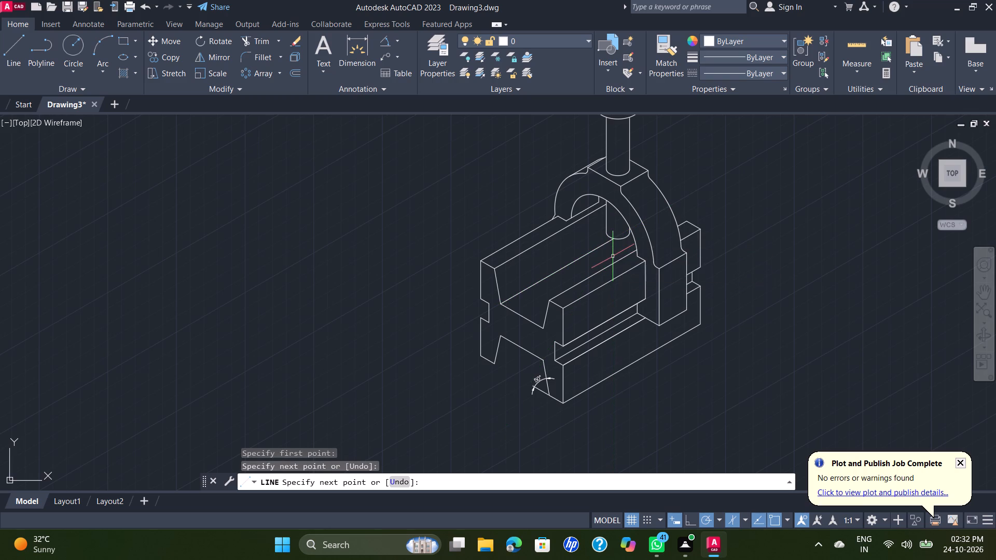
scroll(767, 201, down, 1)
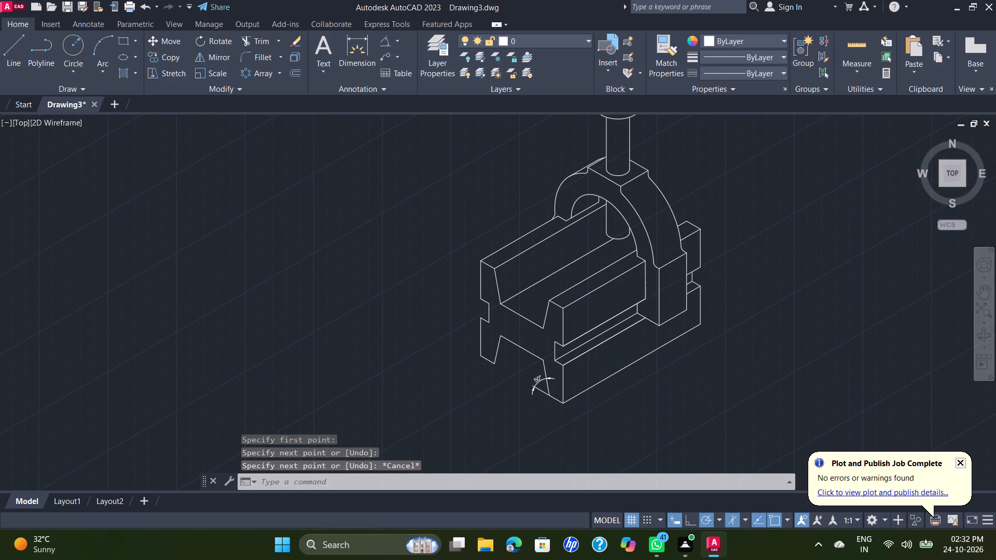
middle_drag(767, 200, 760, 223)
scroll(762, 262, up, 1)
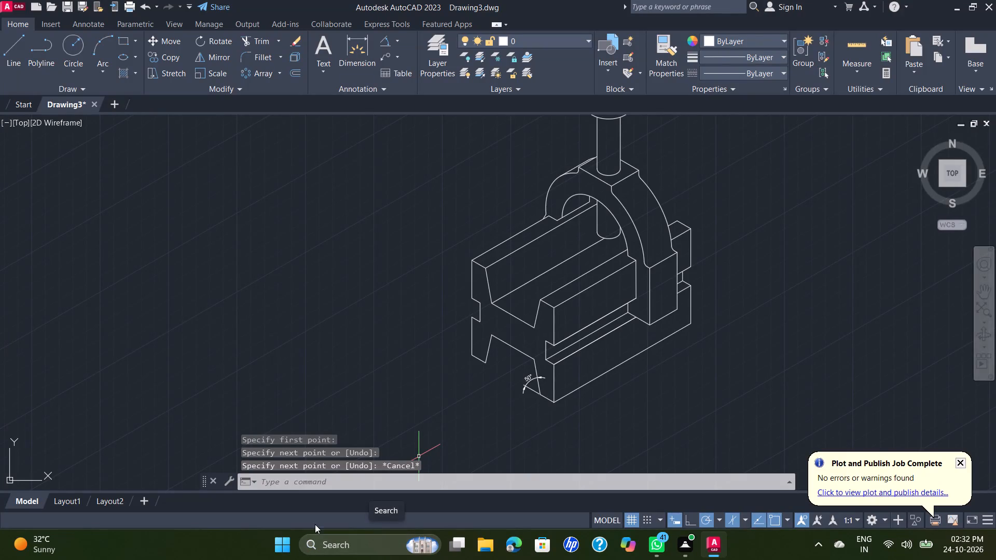
Draw a 20 mm line at 30° from the bottom groove's lower left corner to the groove's top edge.
key(space)
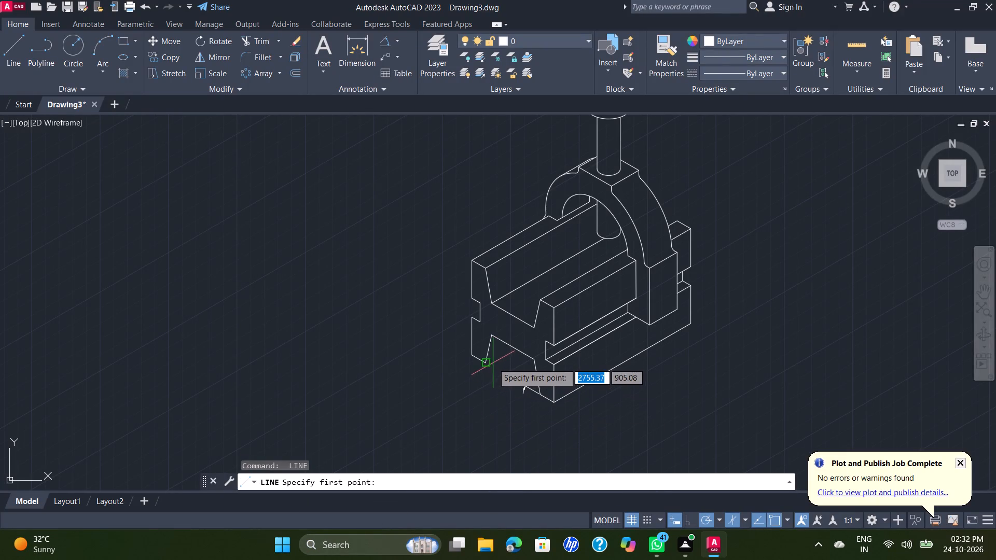
click(486, 362)
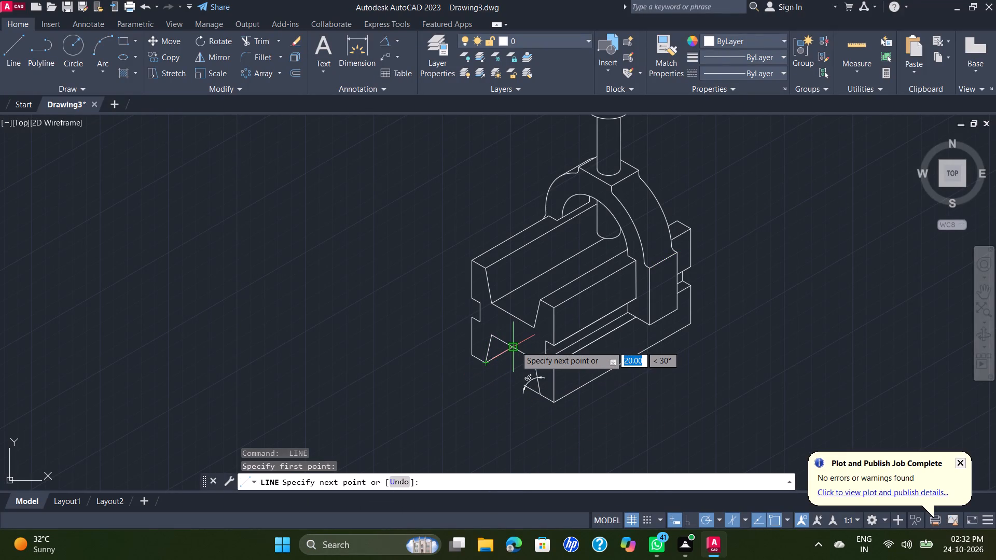
click(514, 346)
key(Escape)
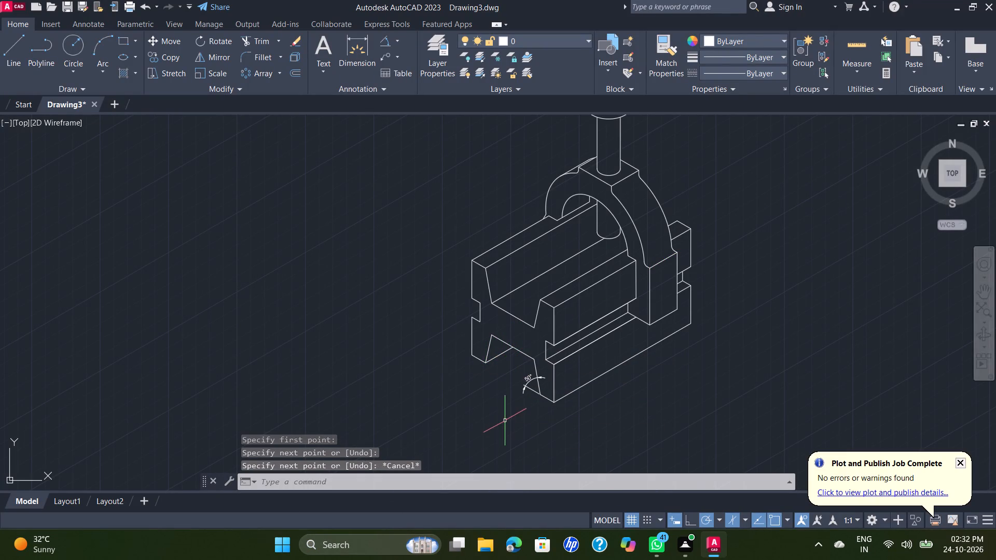
Add an aligned dimension for the block's length along its bottom right edge, placed just outside the block.
middle_drag(635, 284, 577, 316)
scroll(577, 316, down, 1)
scroll(503, 337, up, 1)
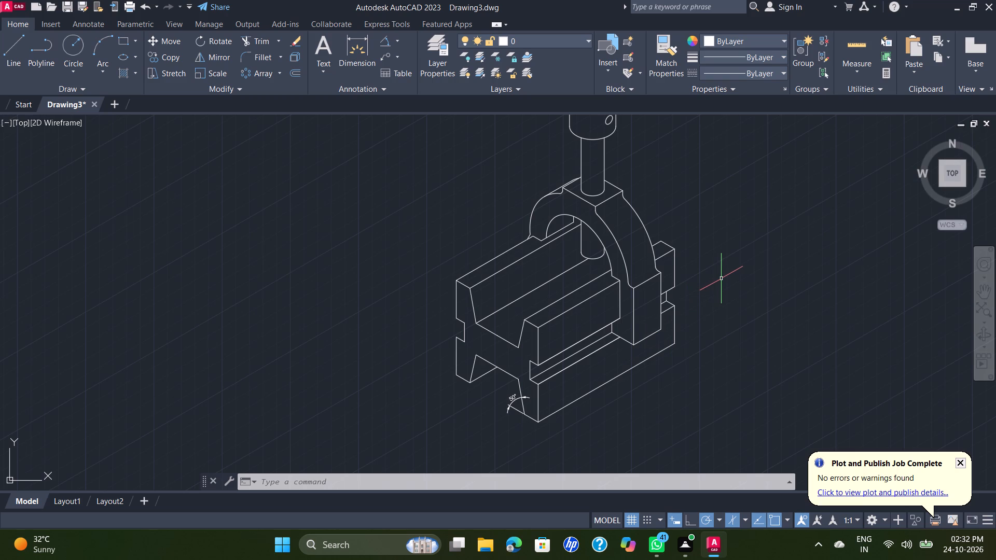
scroll(725, 265, down, 1)
middle_drag(725, 265, 681, 261)
scroll(674, 244, down, 1)
middle_drag(674, 244, 638, 253)
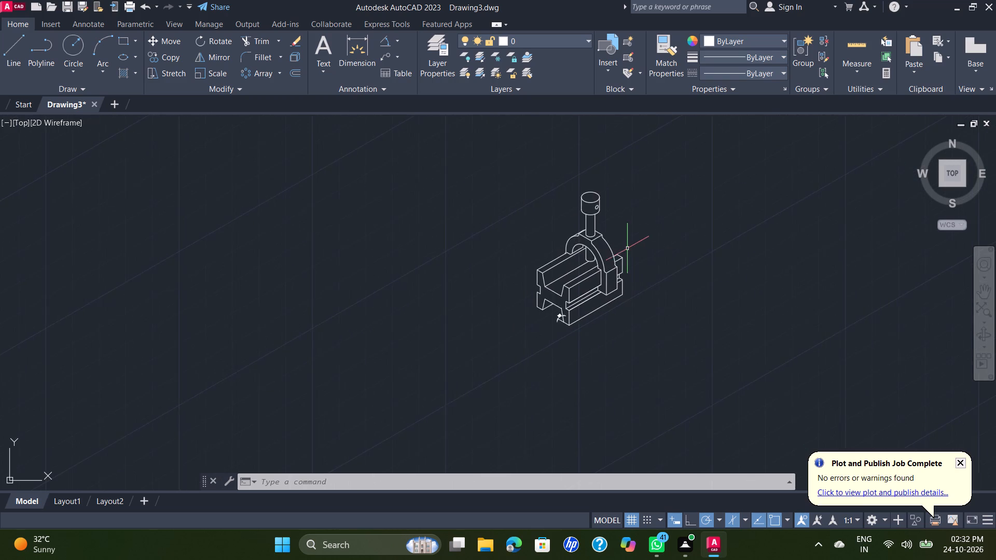
scroll(627, 248, up, 2)
middle_drag(645, 230, 647, 261)
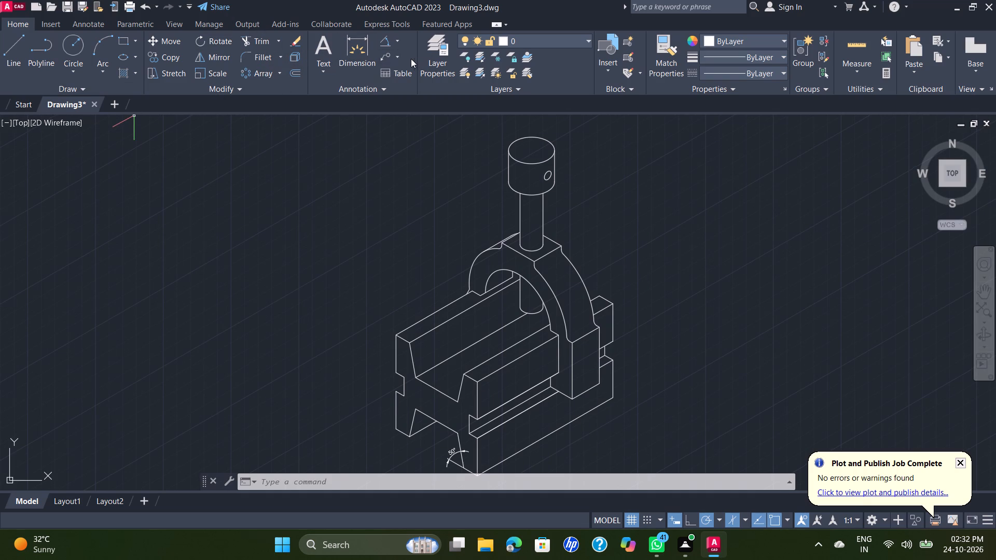
click(397, 44)
click(409, 85)
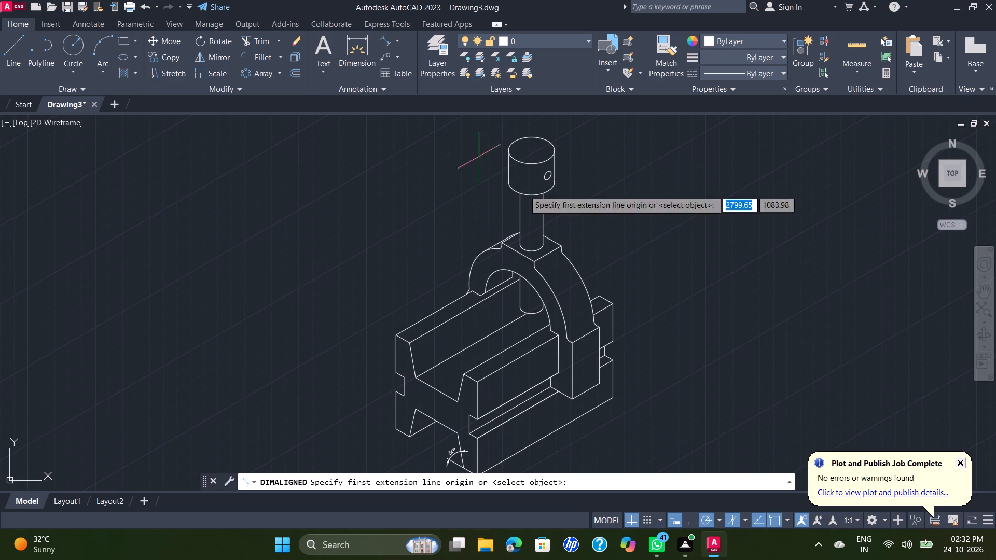
scroll(584, 237, down, 1)
scroll(545, 387, up, 1)
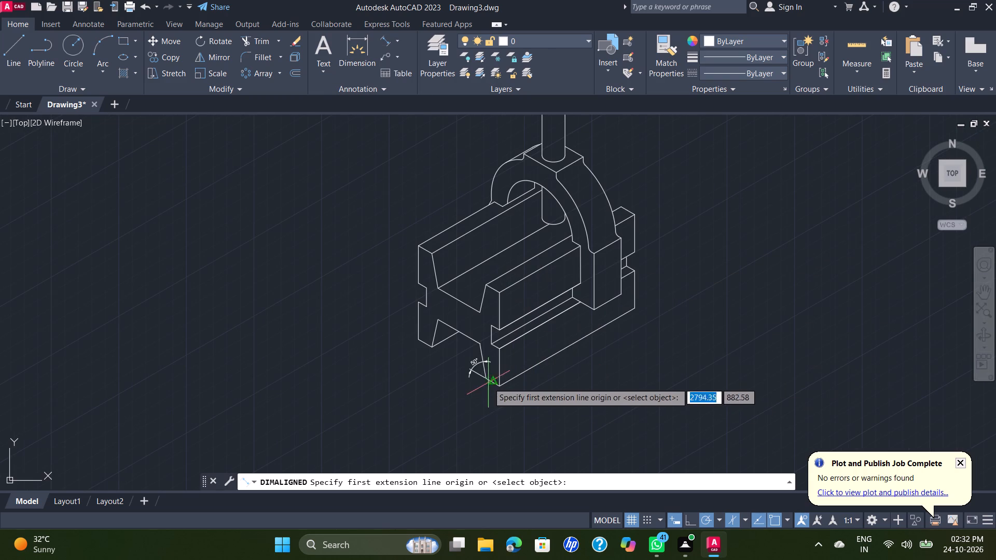
scroll(505, 385, up, 2)
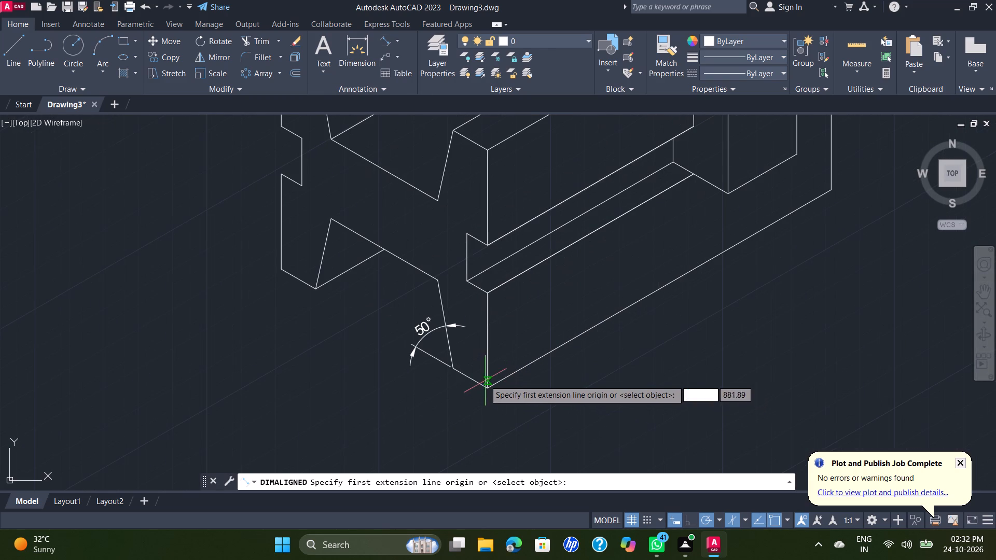
click(488, 389)
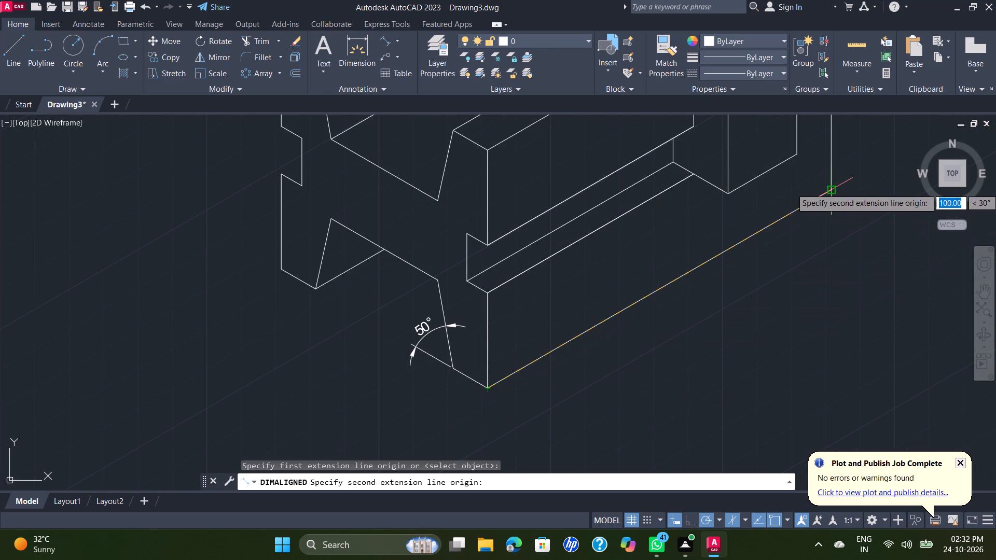
click(832, 188)
click(851, 226)
Add aligned dimensions for the heights of the block's lower and upper outer left edges, placed beside the block.
scroll(863, 176, down, 1)
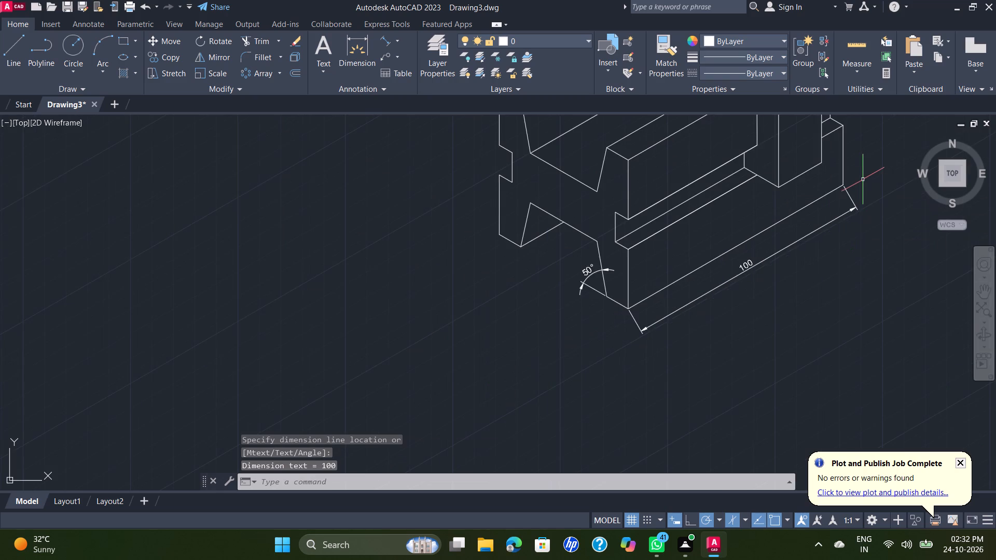
middle_drag(863, 180, 779, 281)
key(space)
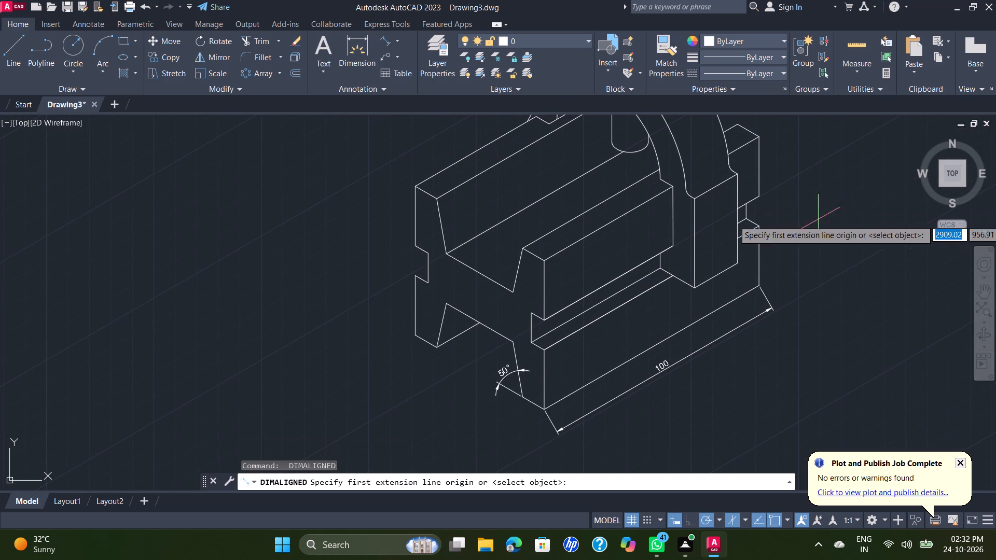
click(416, 335)
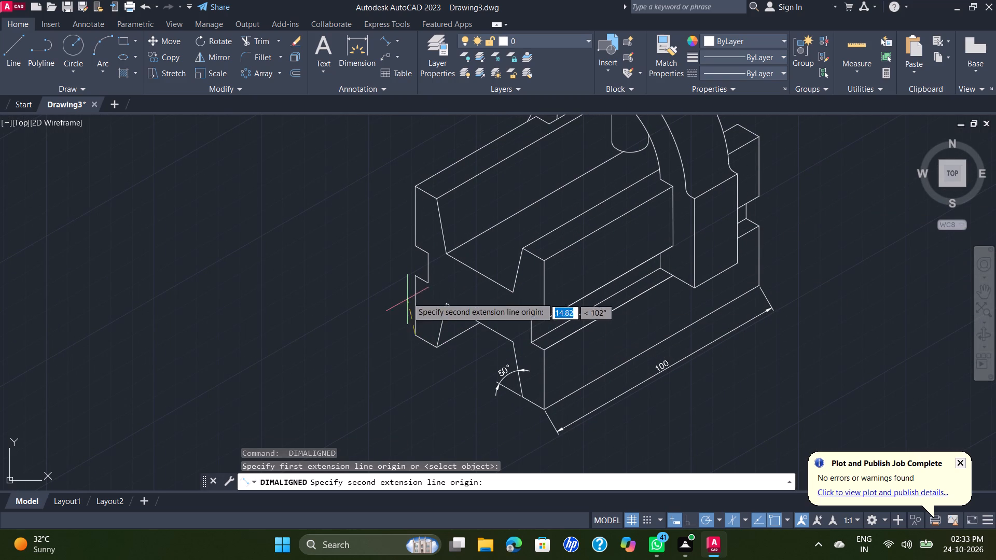
click(414, 275)
click(394, 262)
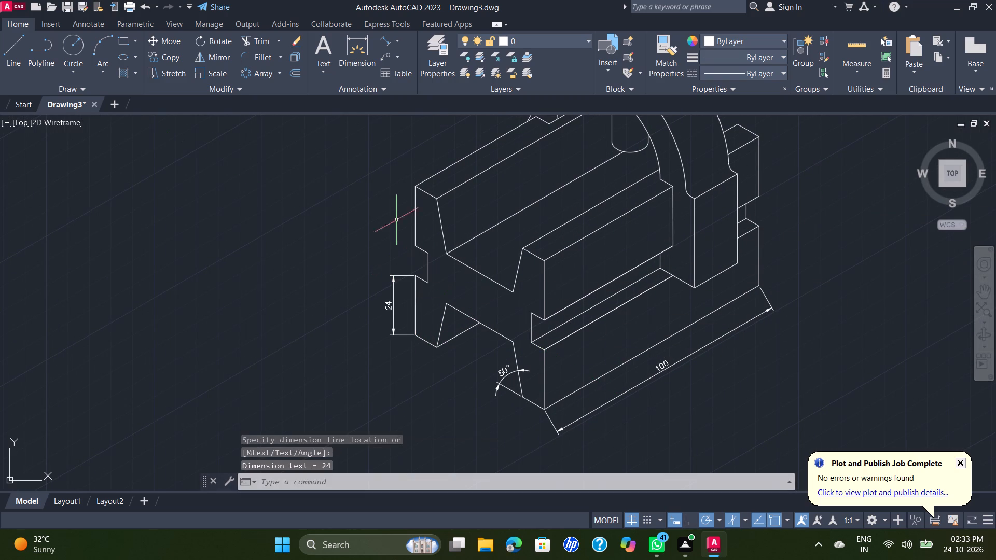
key(space)
click(416, 244)
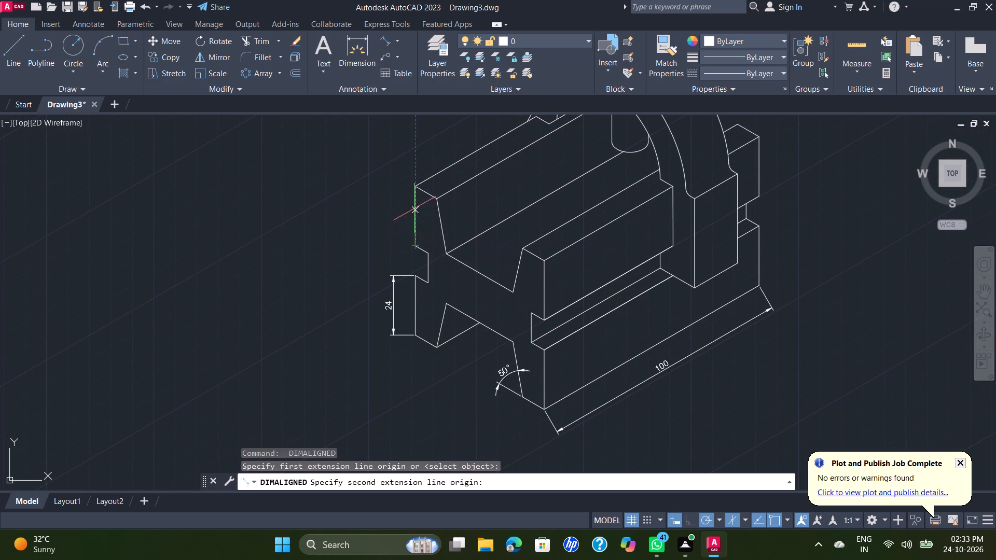
click(418, 186)
click(392, 175)
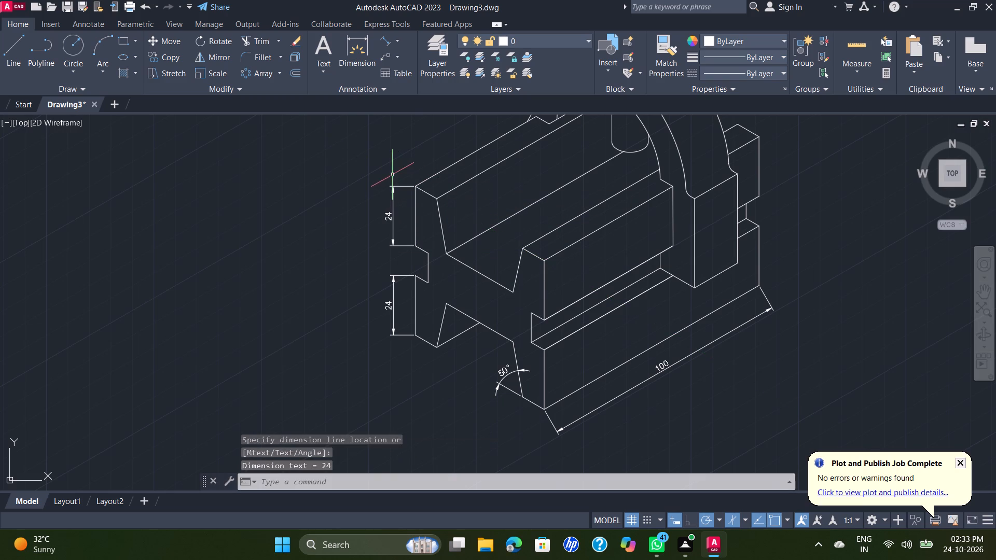
Add an aligned dimension for the left side notch's depth along its lower edge, placed just below the notch.
key(space)
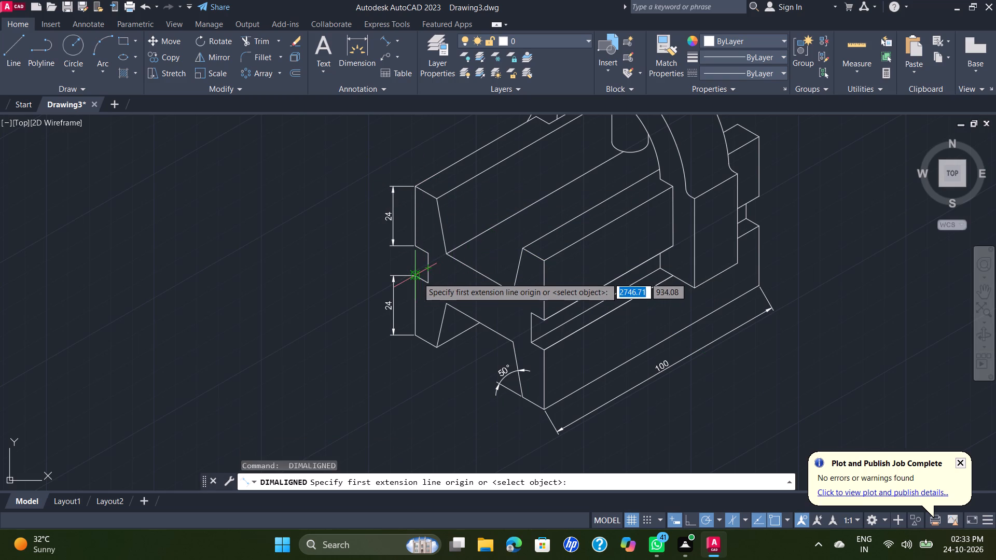
click(417, 277)
click(429, 283)
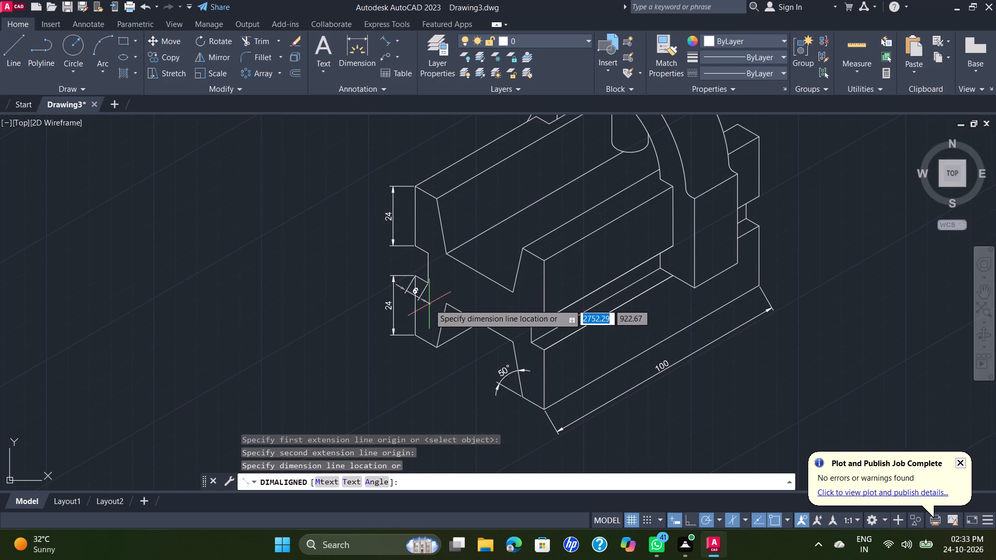
click(429, 304)
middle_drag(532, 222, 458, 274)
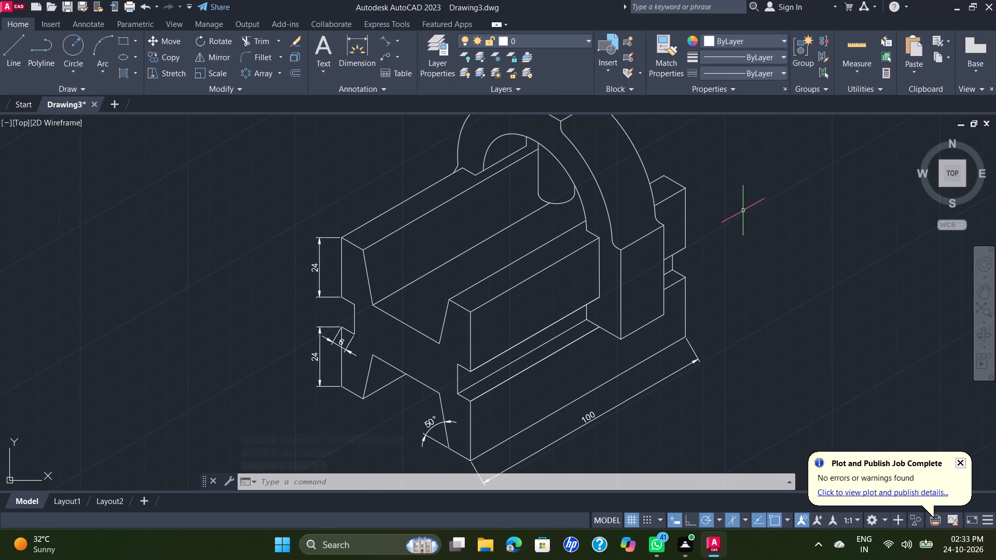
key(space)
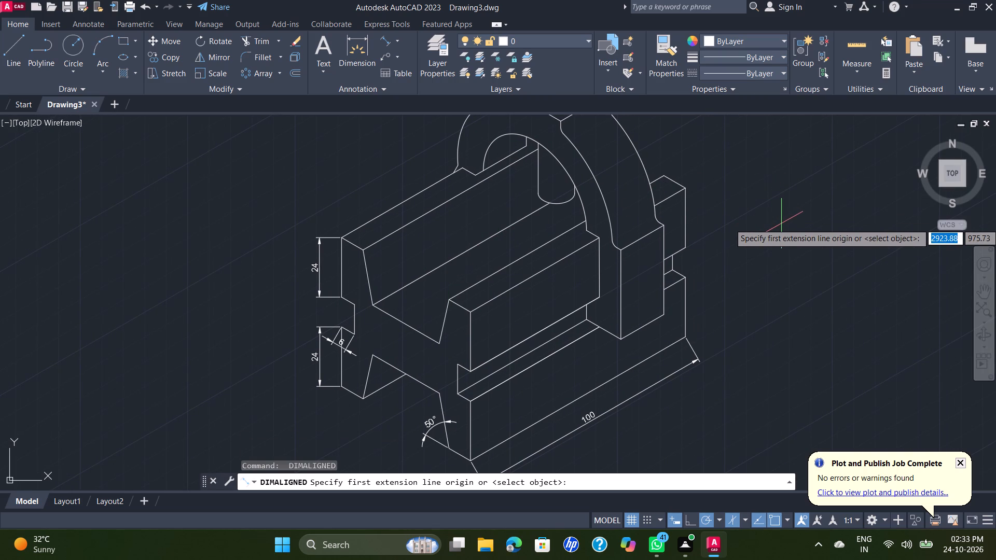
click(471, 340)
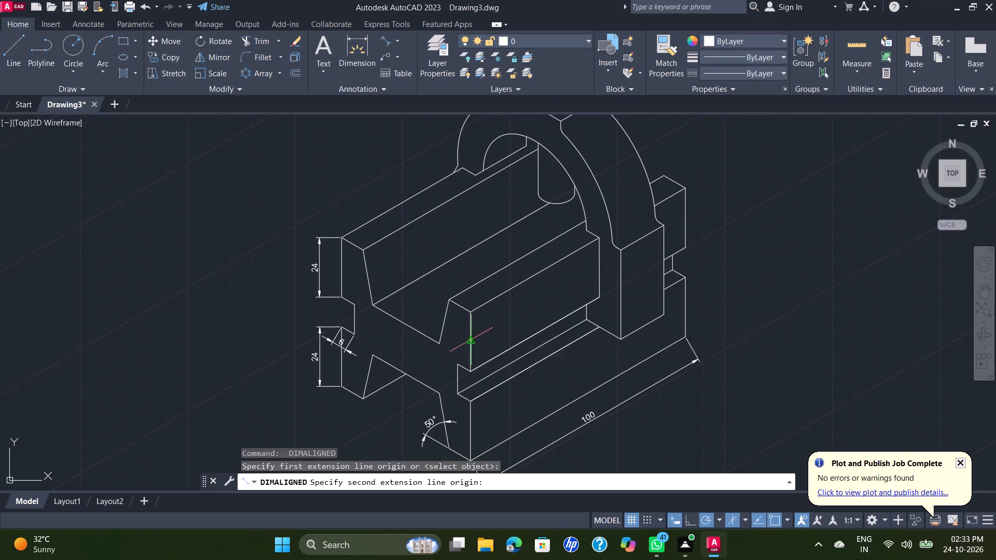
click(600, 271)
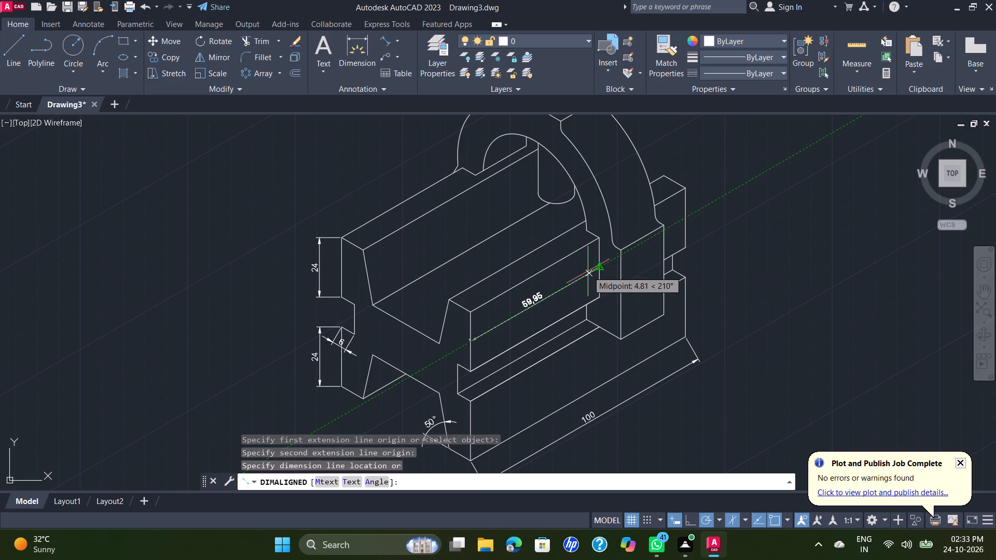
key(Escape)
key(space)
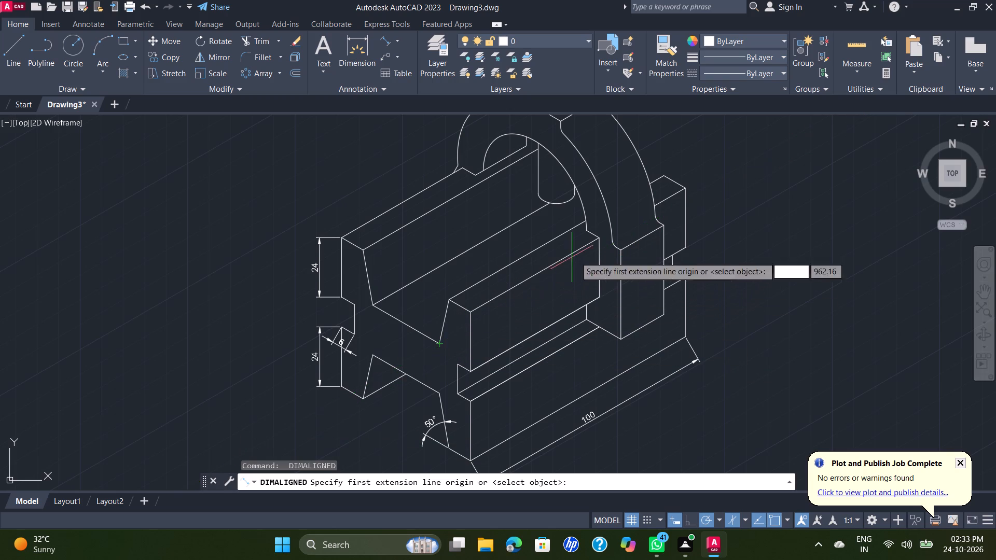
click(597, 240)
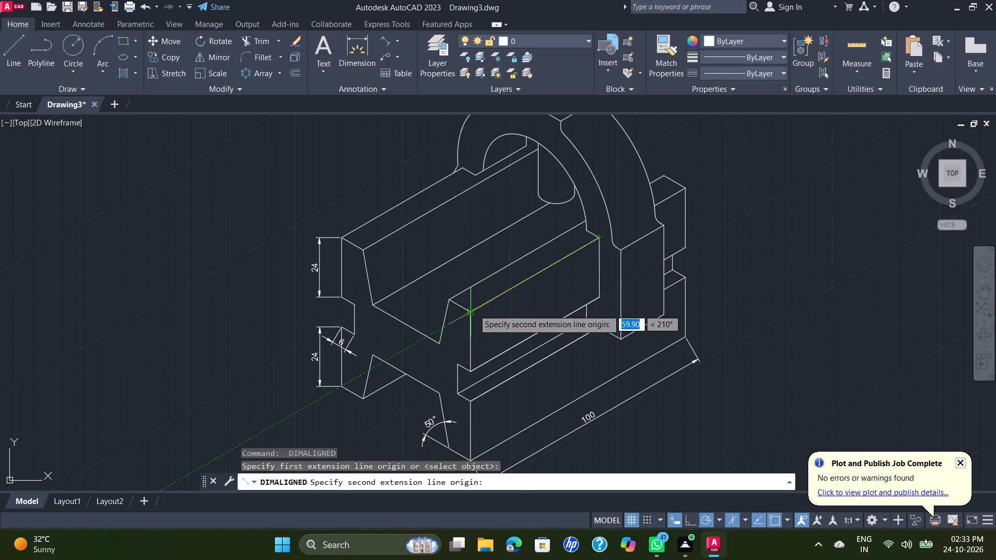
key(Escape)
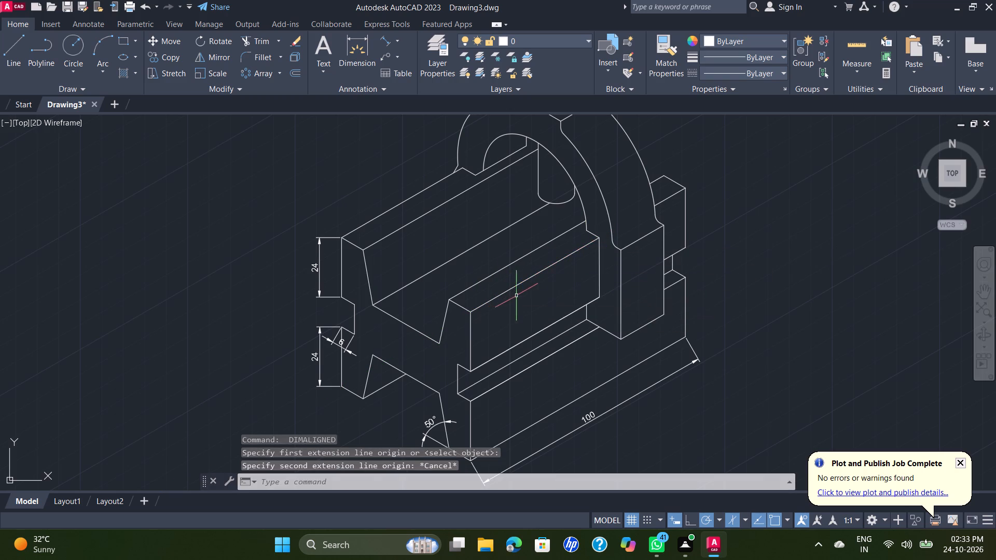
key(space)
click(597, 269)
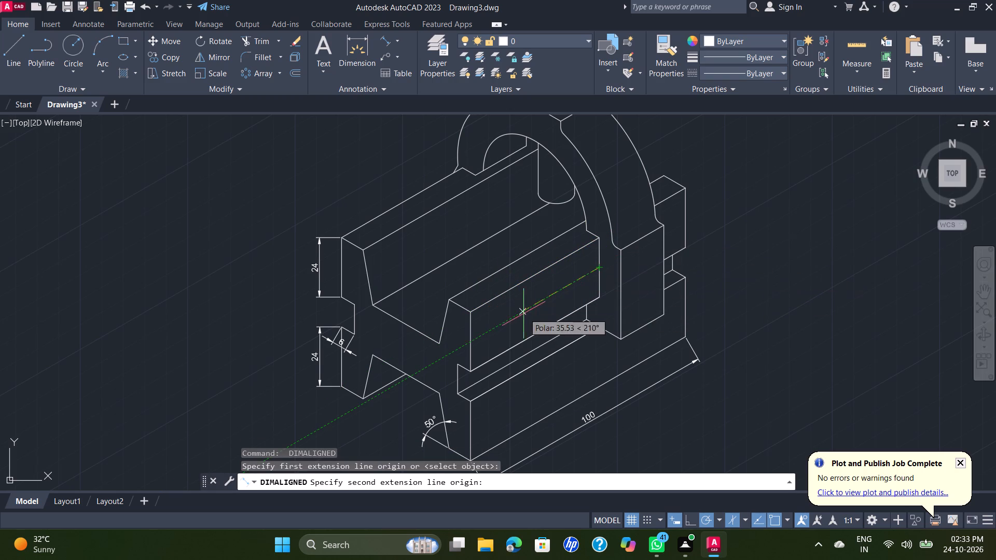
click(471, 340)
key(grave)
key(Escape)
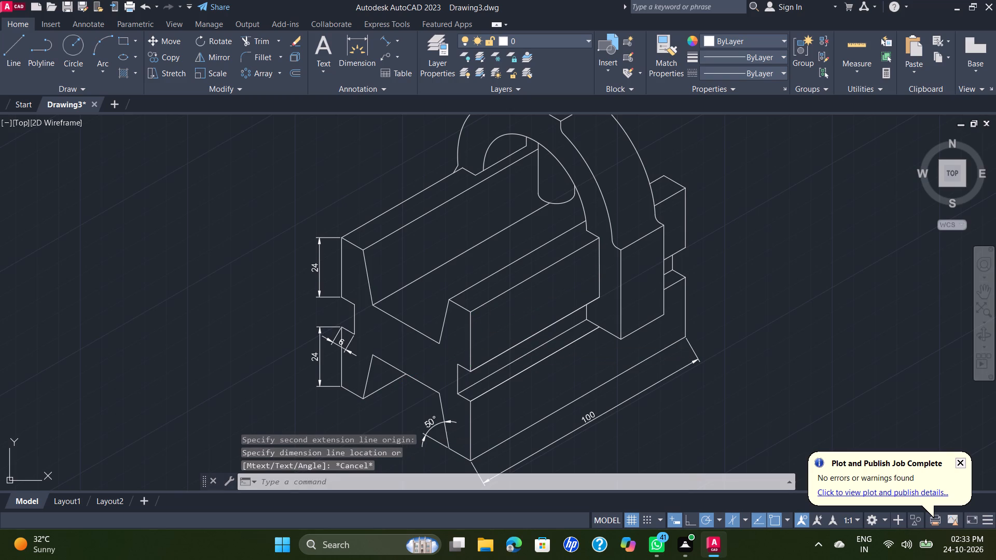
Add a 60 mm aligned dimension along the right rail's outer face, starting from the midpoint of its front vertical edge.
key(space)
click(471, 342)
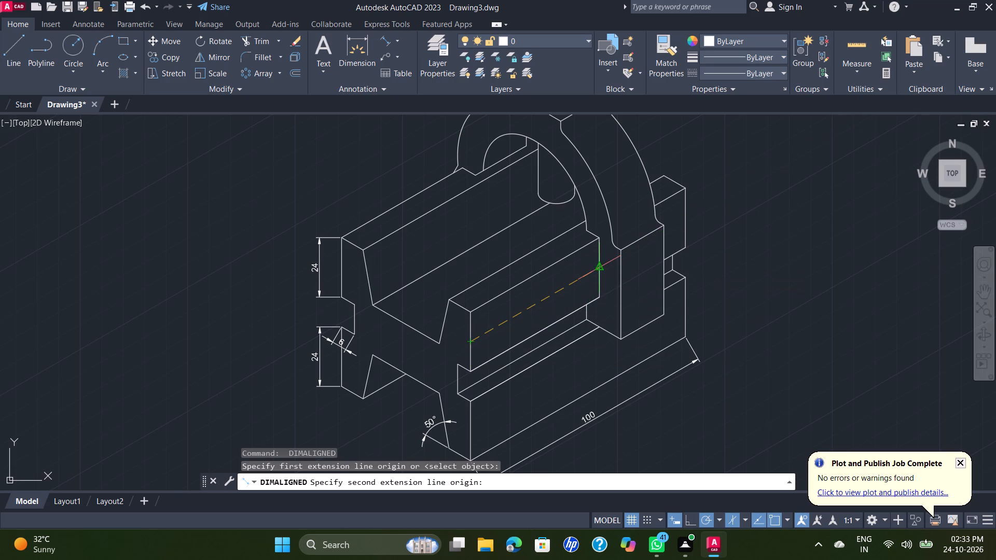
key(6)
key(0)
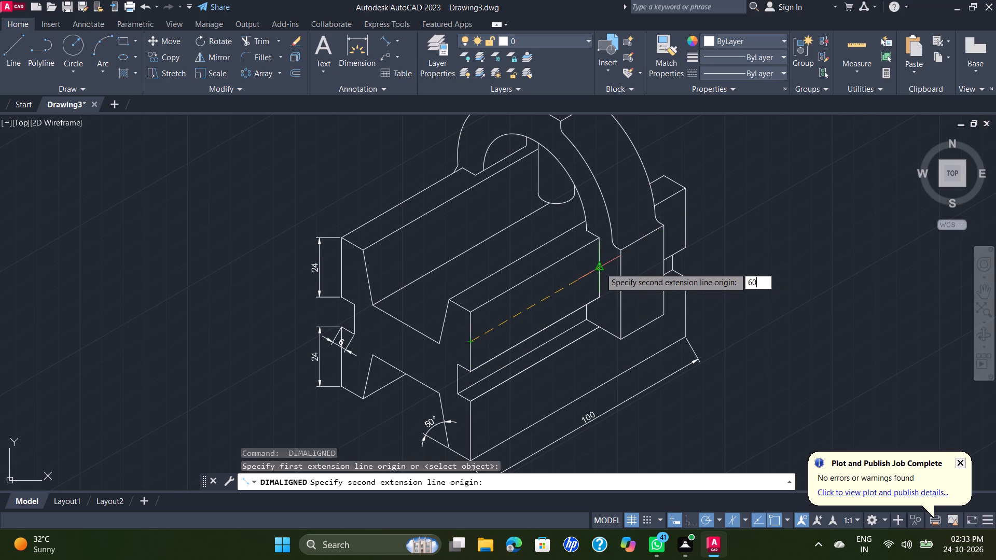
key(Return)
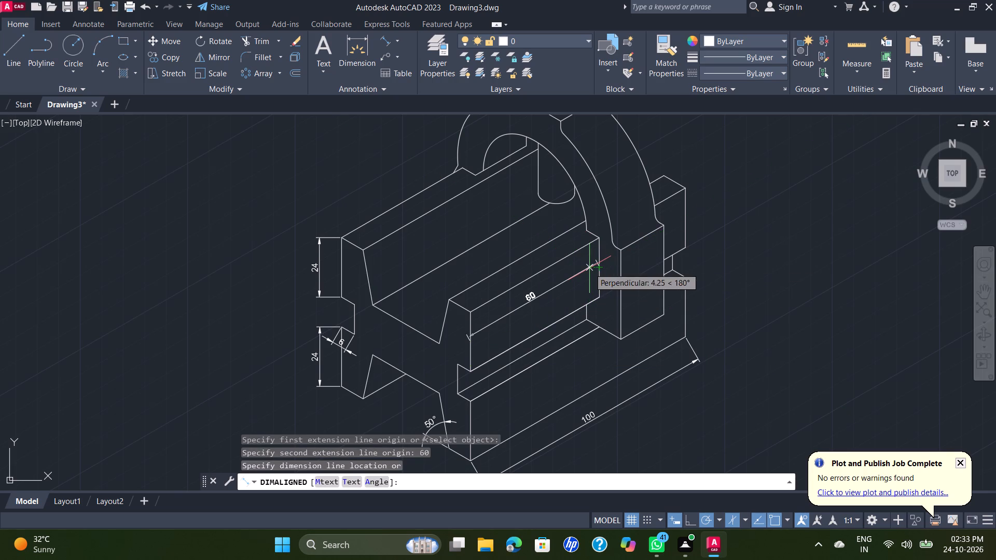
click(589, 268)
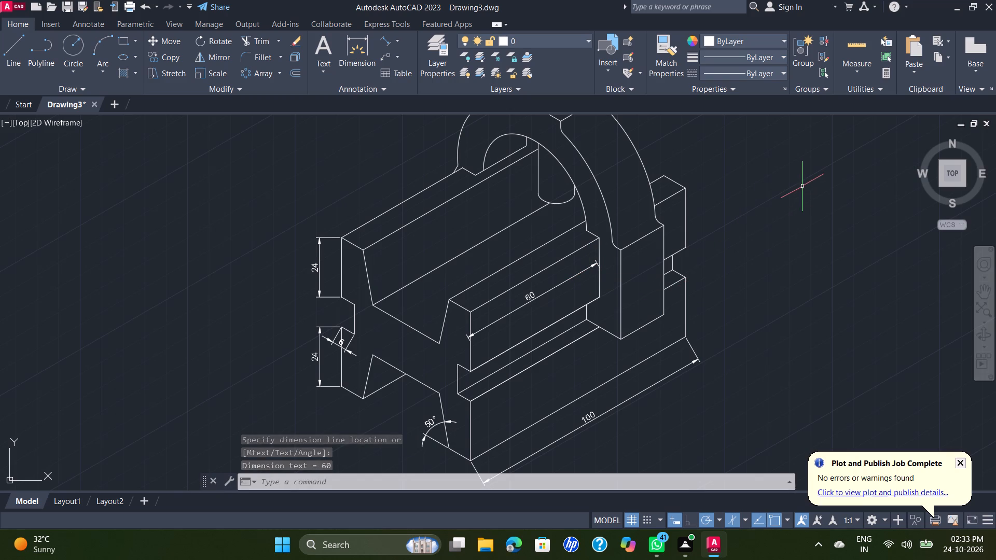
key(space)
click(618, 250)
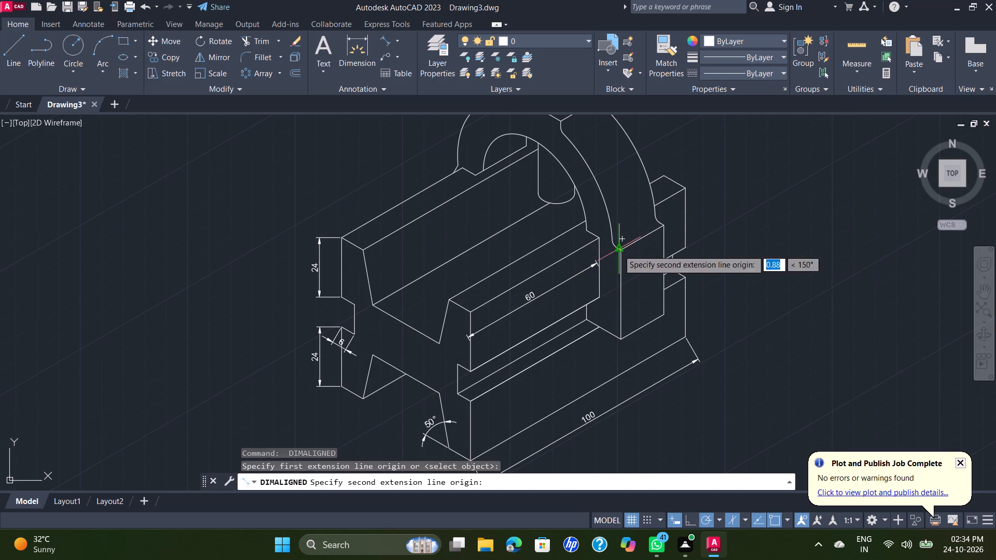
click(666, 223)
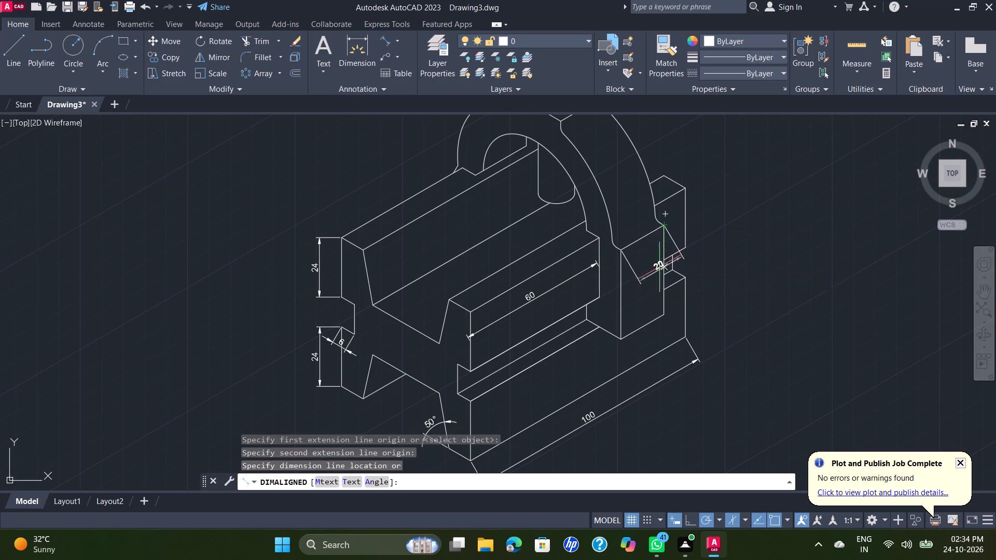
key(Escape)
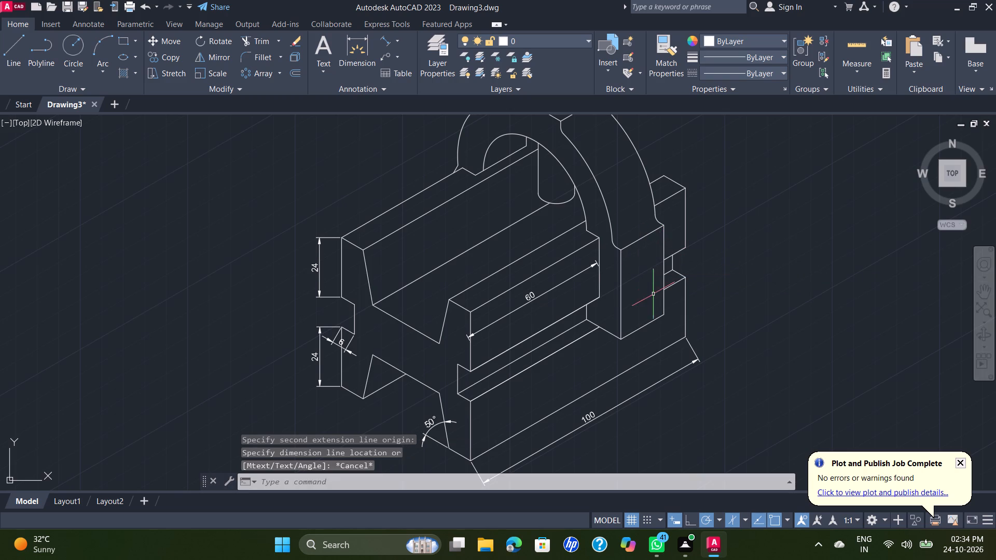
Add aligned dimensions for the clamp leg's bottom edge and its front vertical edge, placed just outside the block.
key(space)
click(622, 339)
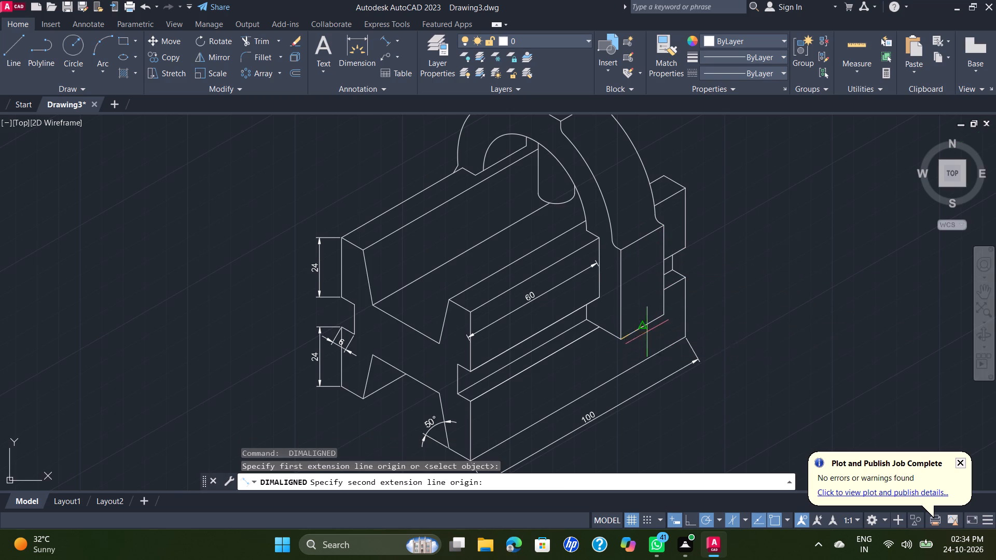
click(663, 316)
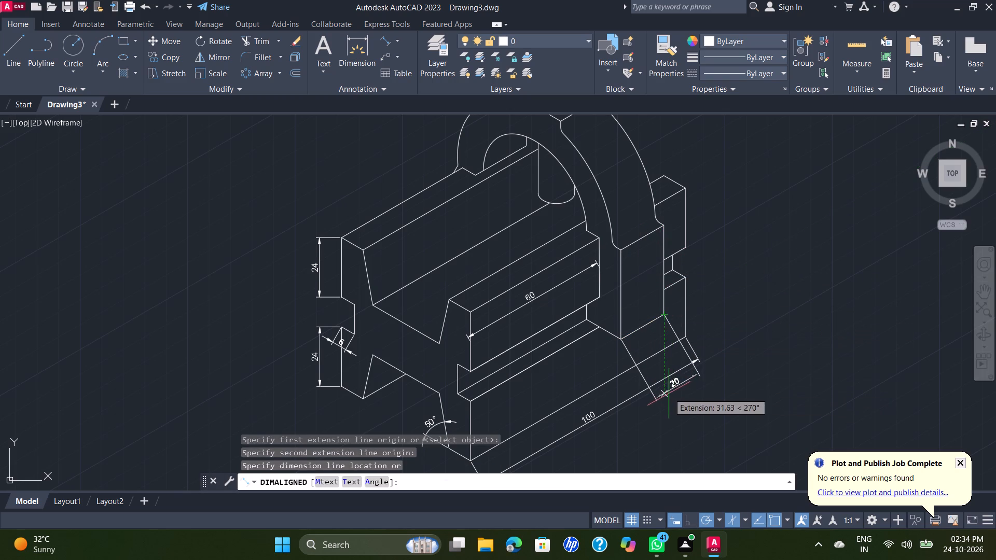
click(668, 394)
key(space)
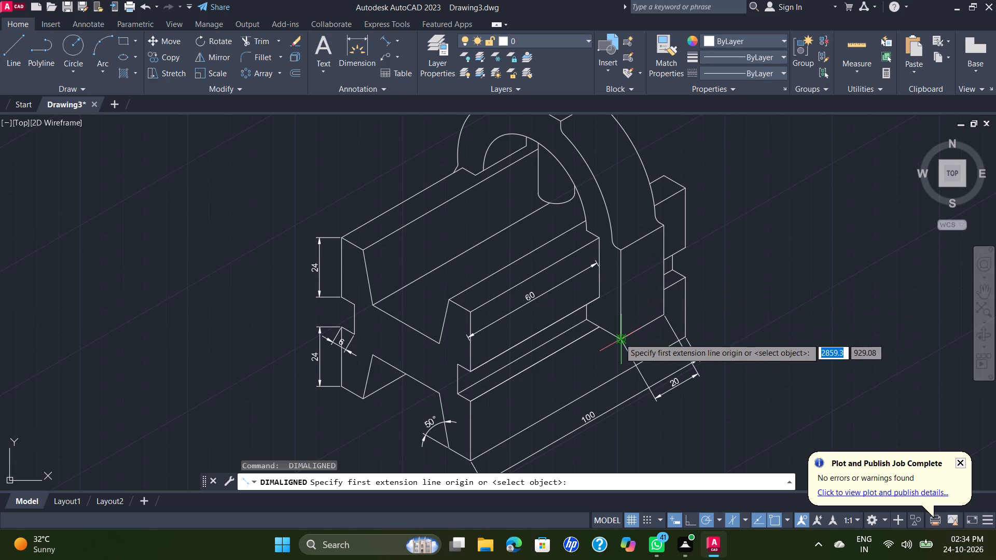
click(619, 338)
click(622, 251)
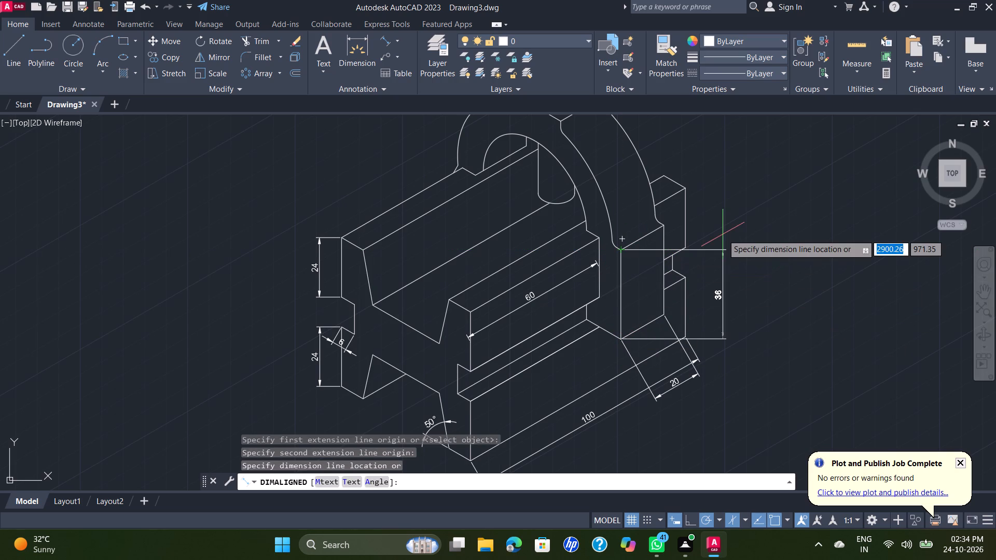
click(723, 234)
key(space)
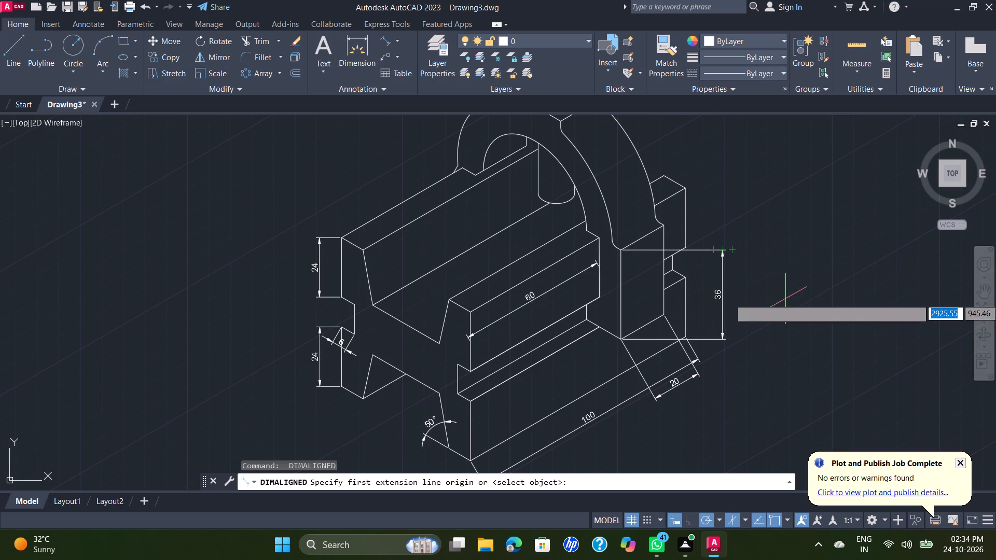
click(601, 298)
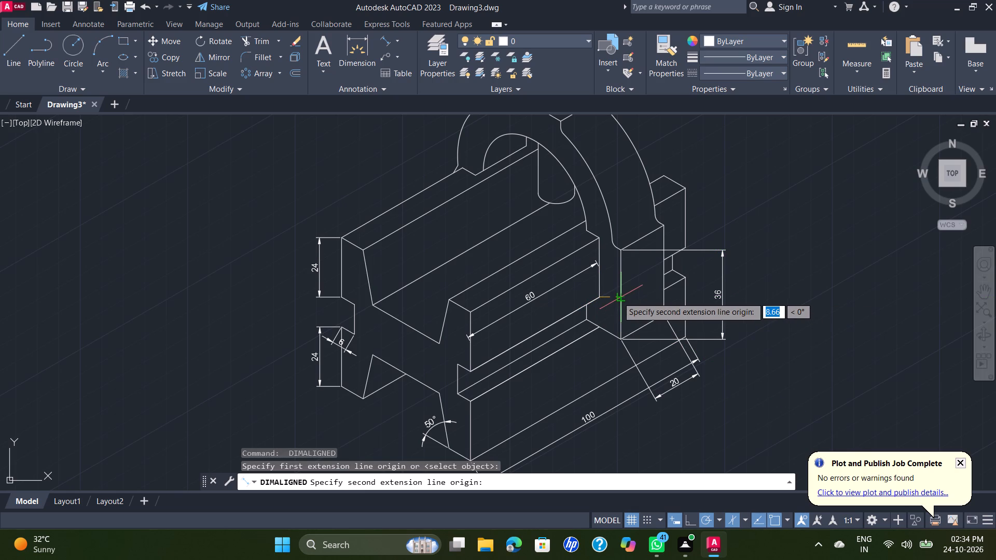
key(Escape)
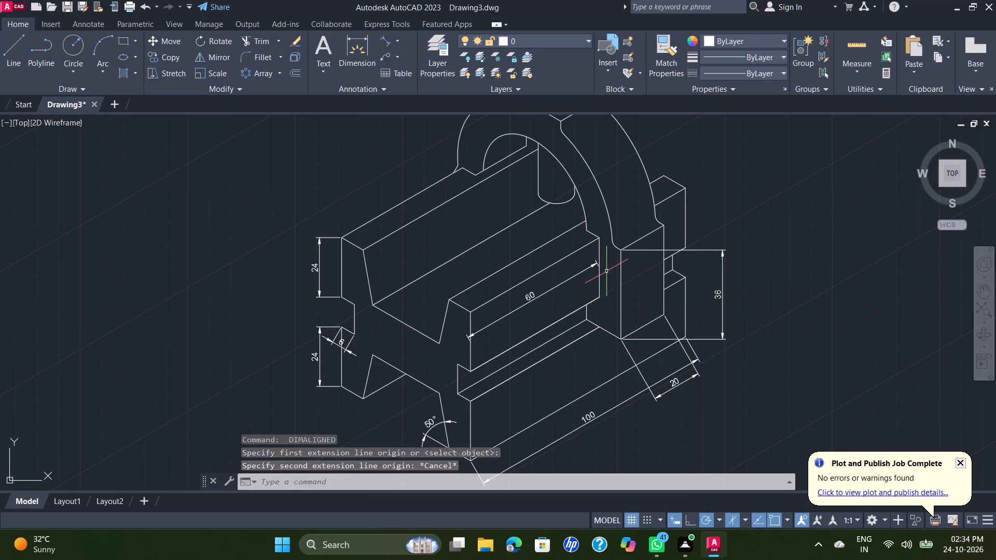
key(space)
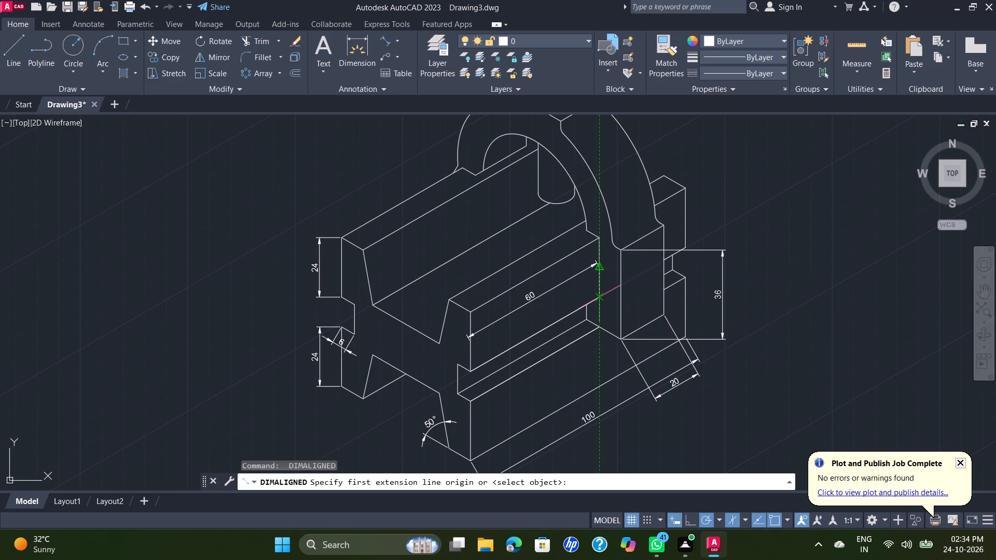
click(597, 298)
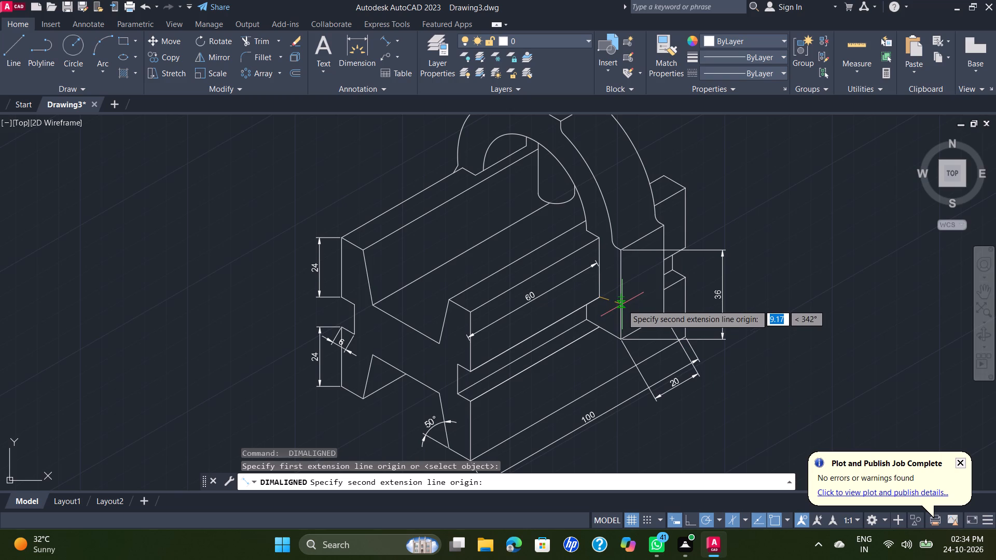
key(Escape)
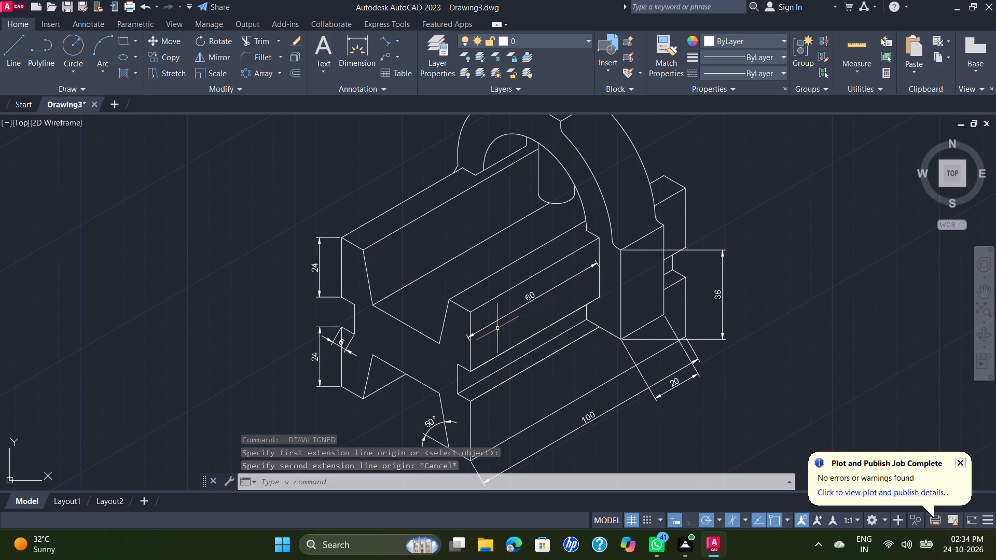
Add an aligned dimension for the overall screw height, from the head's top centre to the shaft's lower end centre, placed left of the arch.
key(space)
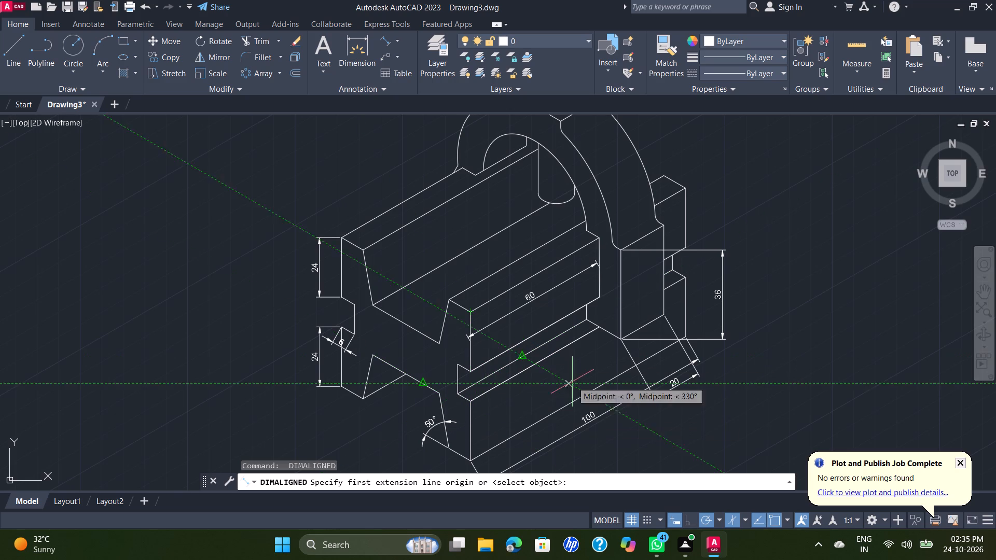
scroll(582, 229, down, 1)
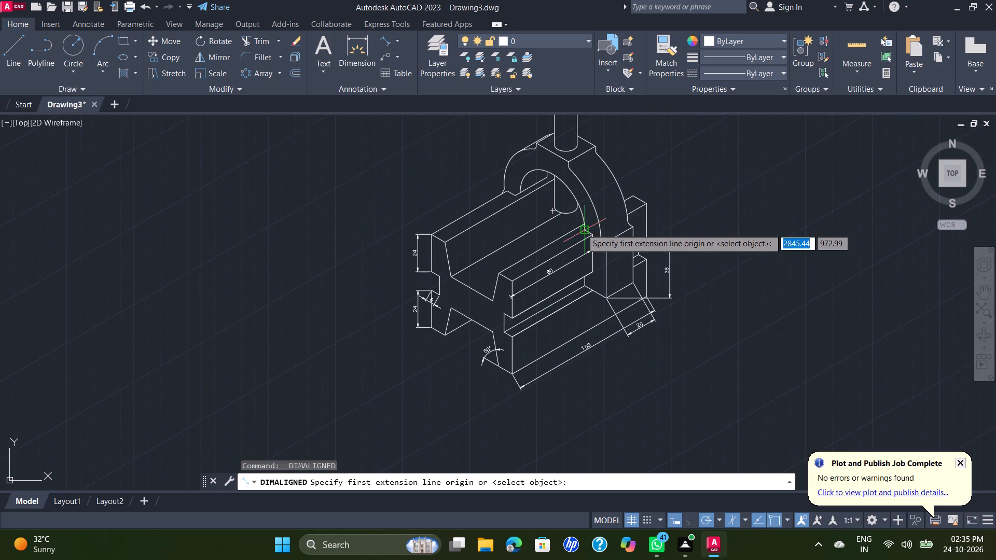
middle_drag(560, 240, 499, 331)
scroll(532, 281, down, 1)
scroll(518, 212, up, 2)
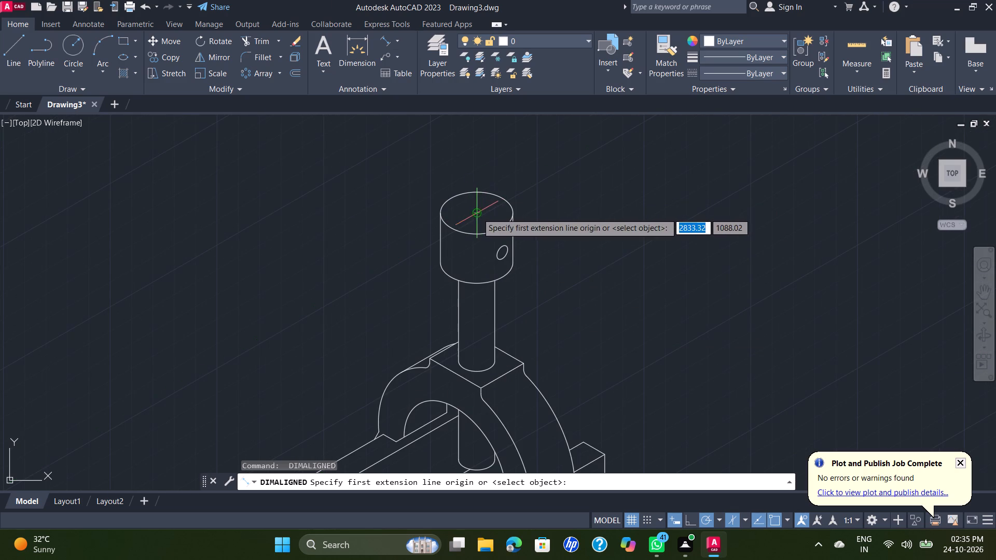
click(477, 213)
scroll(485, 228, down, 1)
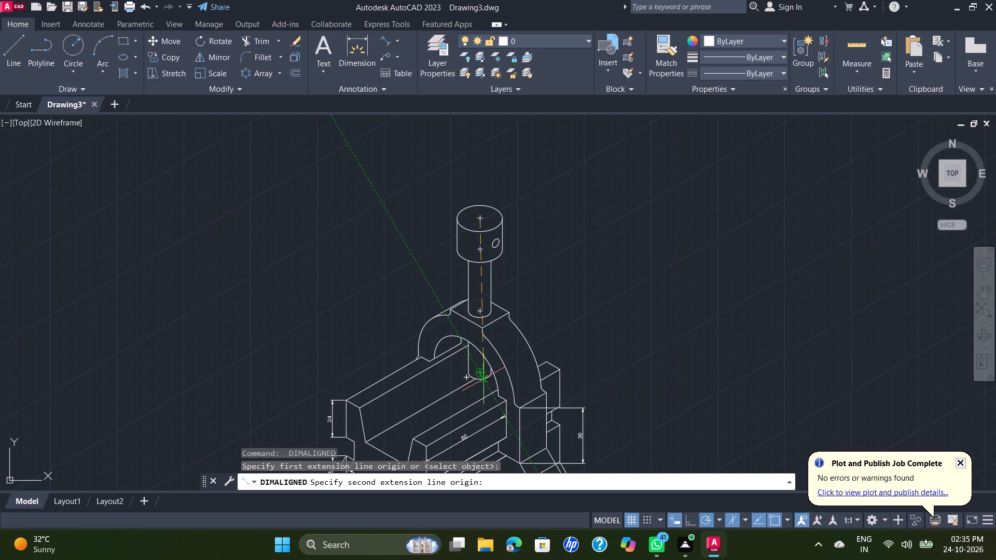
scroll(483, 380, up, 1)
click(478, 366)
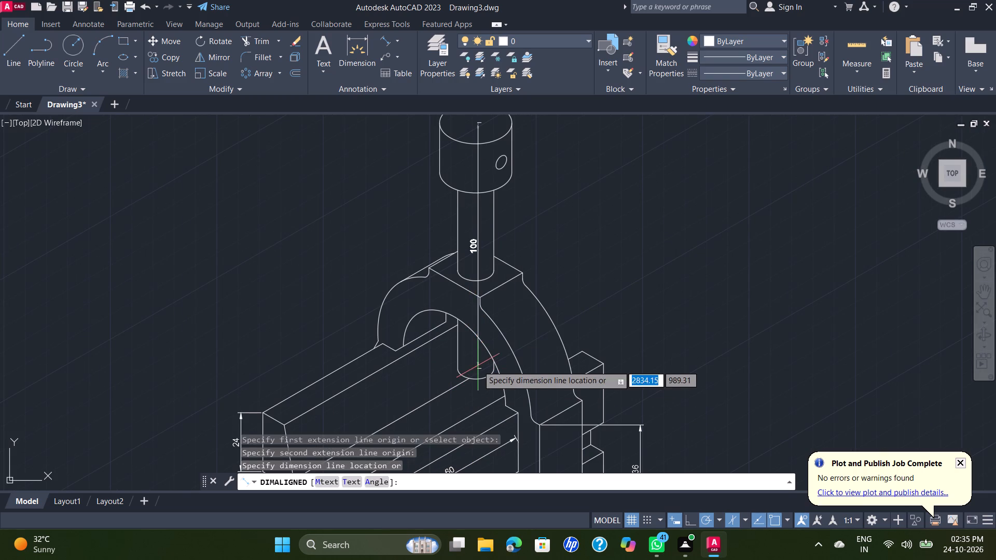
click(318, 275)
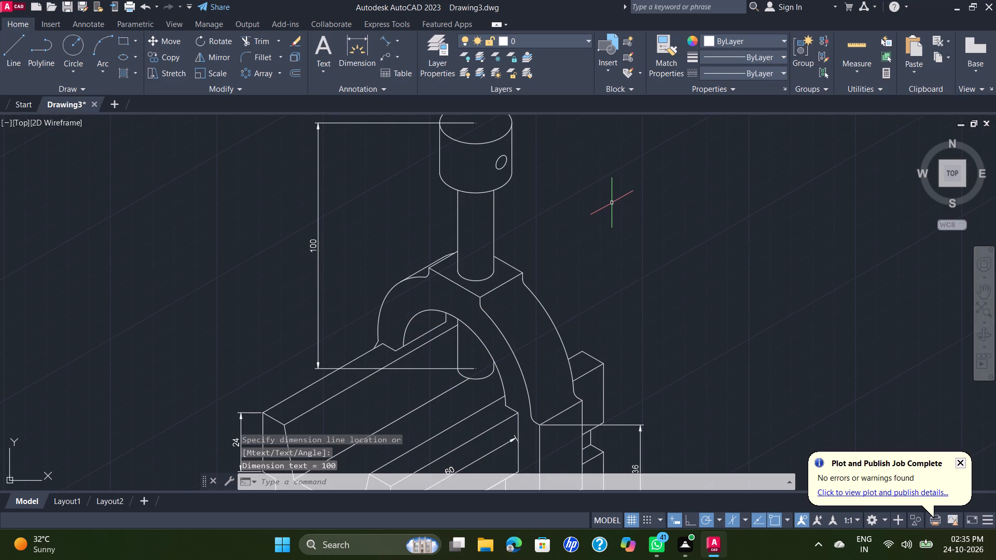
Add an aligned dimension from the head's top centre to the shaft's base centre on the clamp top, placed inside the overall height dimension.
key(c)
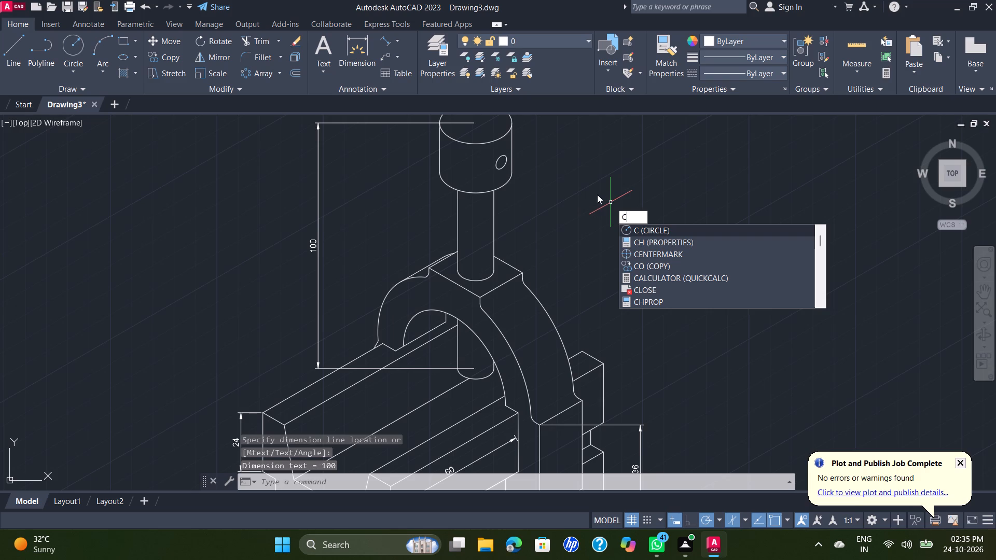
key(Escape)
key(space)
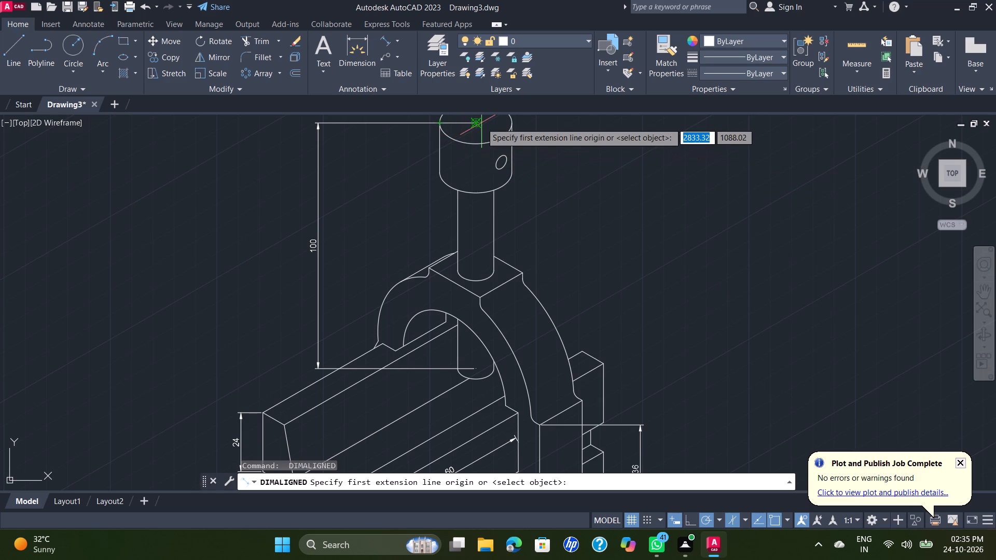
click(477, 122)
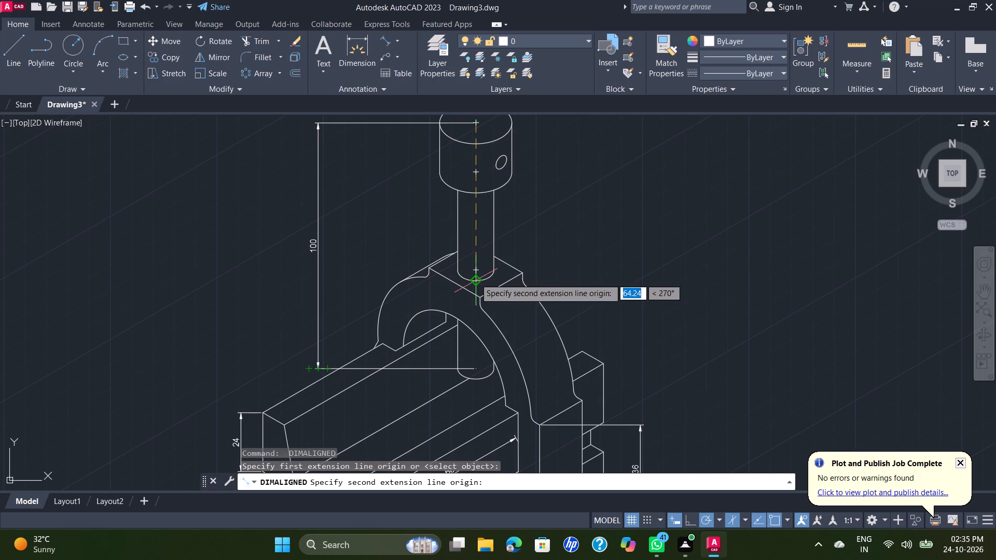
click(473, 267)
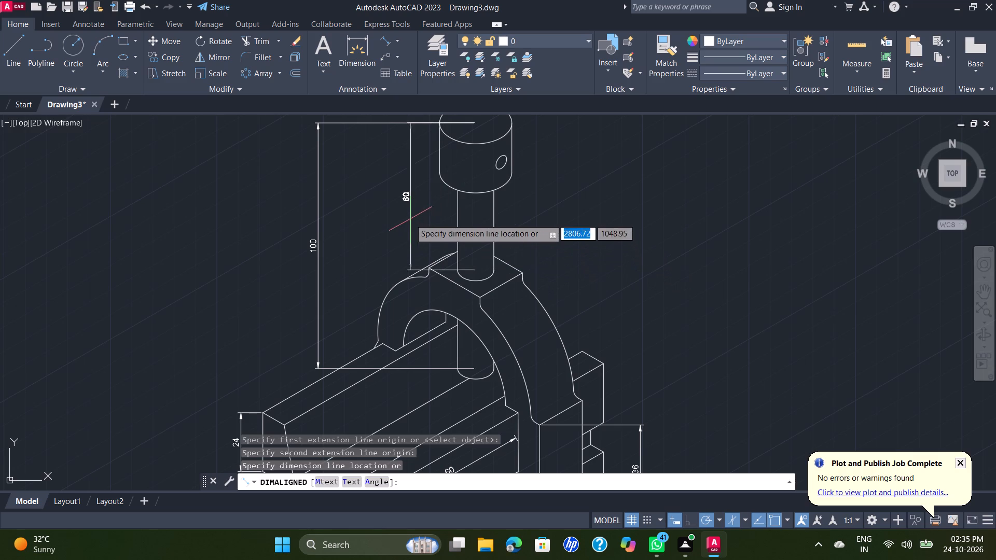
click(400, 217)
Add aligned dimensions along the right and front edges of the clamp arch's flat top, placed close to those edges.
scroll(645, 244, down, 1)
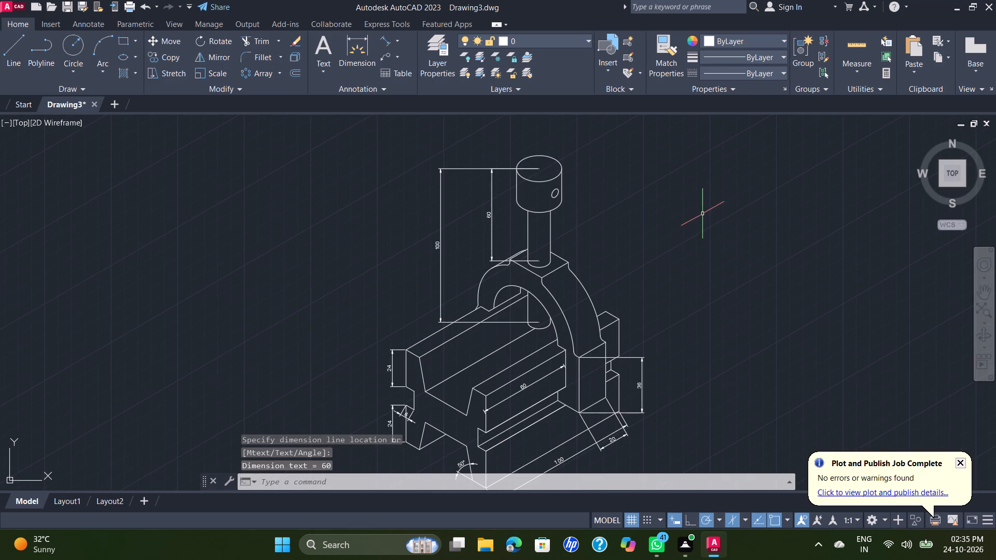
key(v)
key(Escape)
key(space)
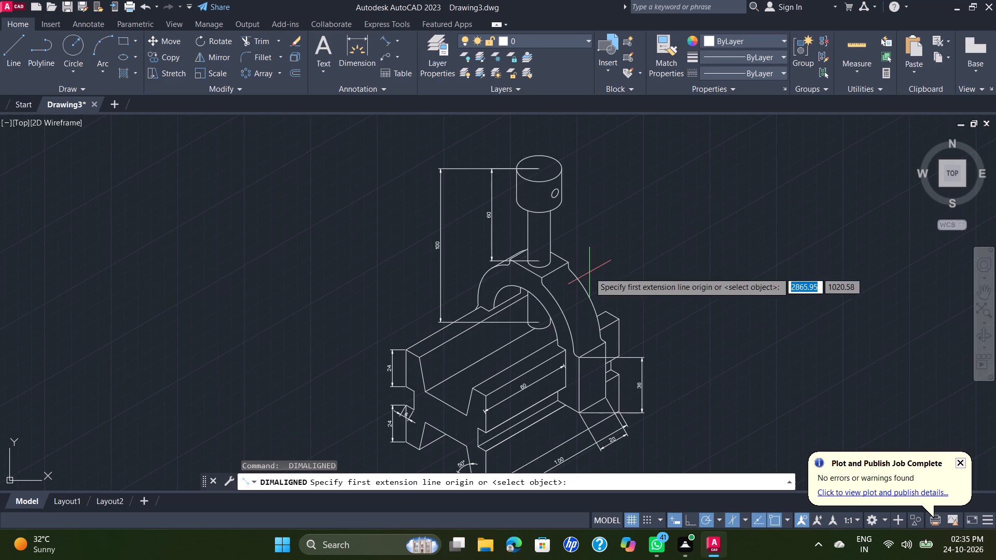
scroll(559, 287, up, 2)
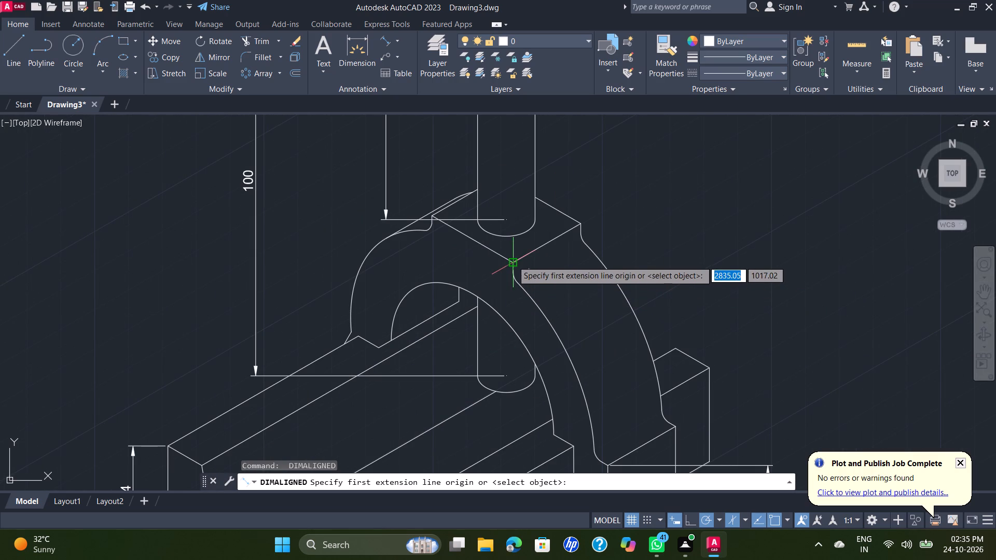
click(513, 261)
click(583, 224)
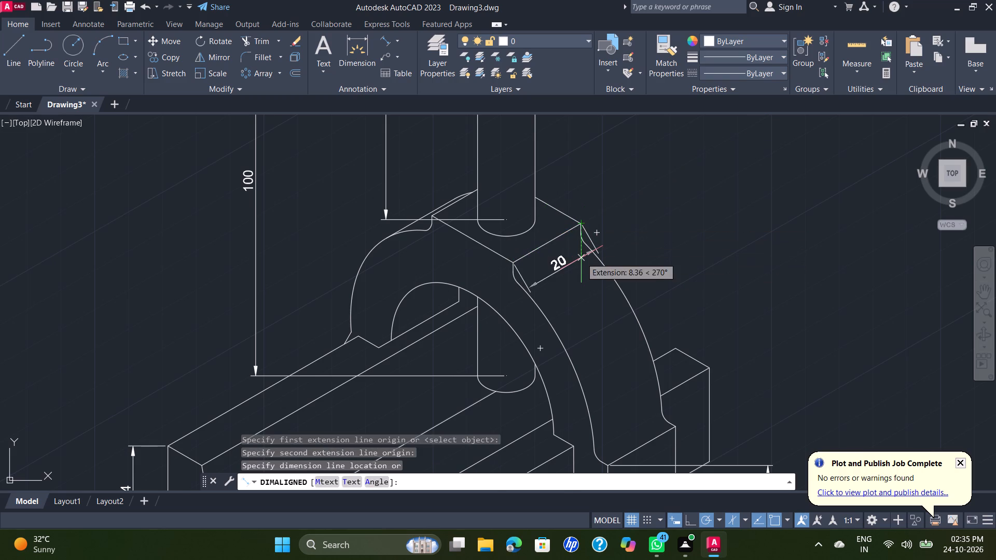
click(581, 260)
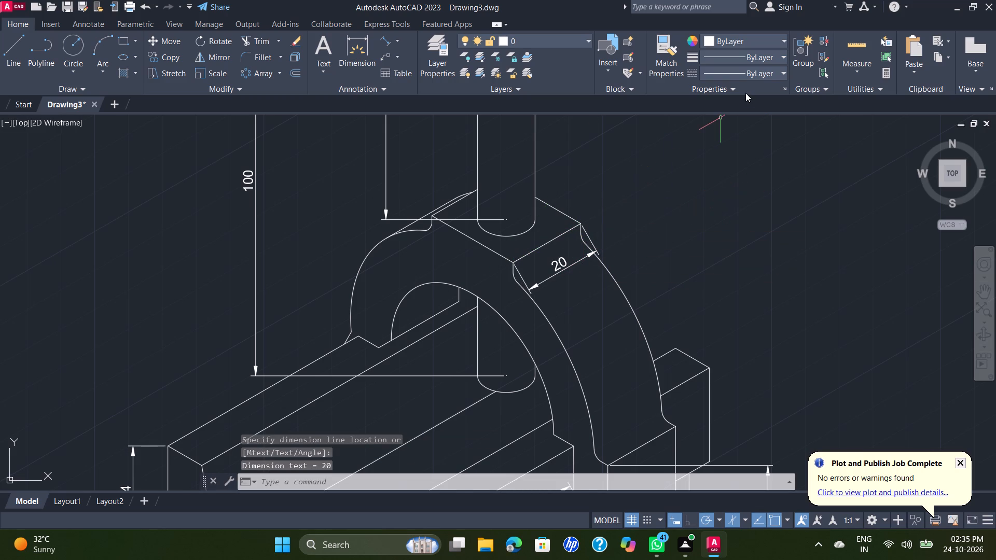
key(space)
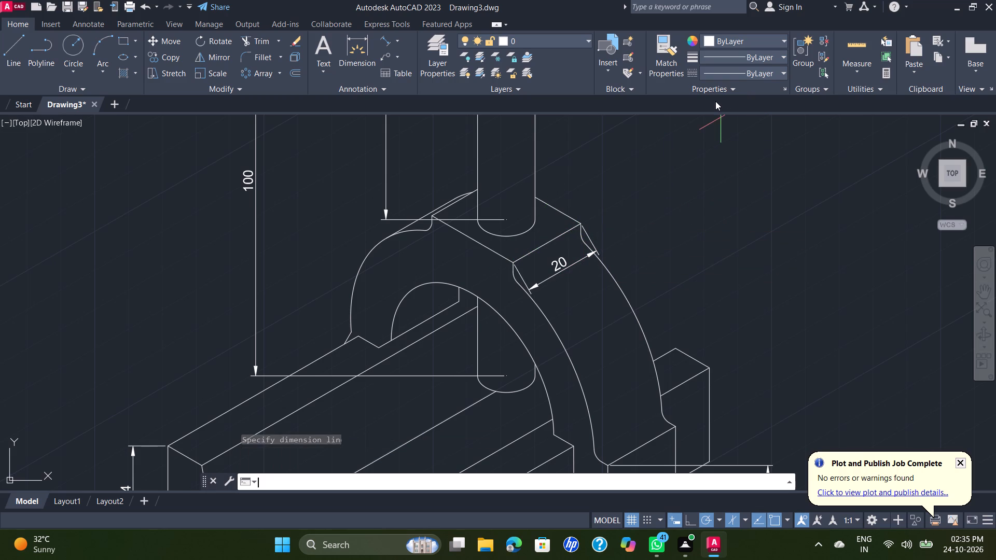
scroll(437, 216, up, 2)
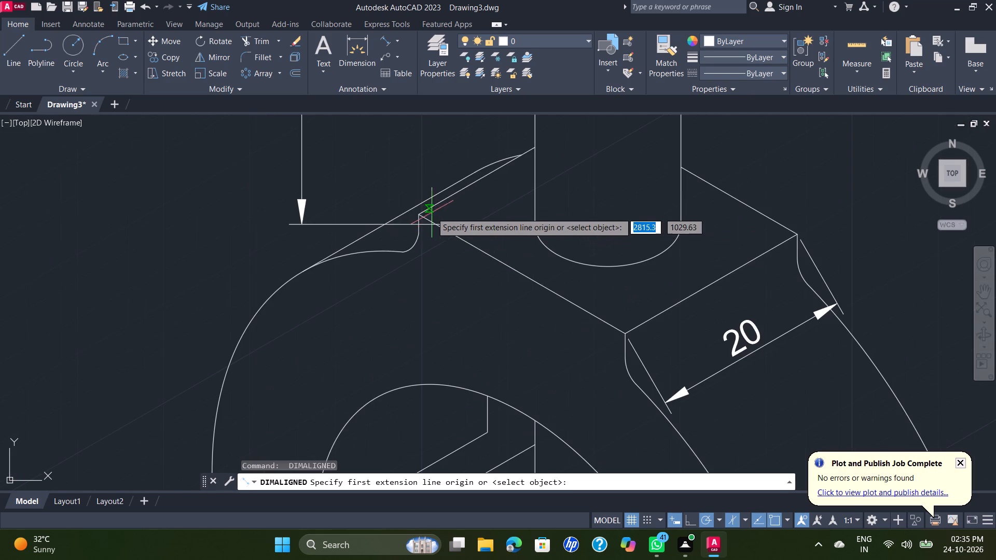
click(422, 216)
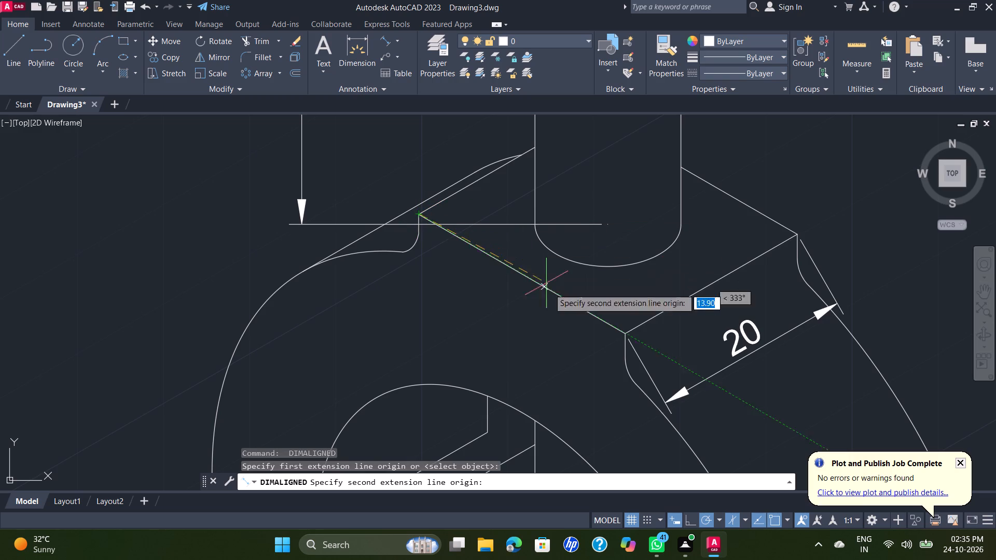
click(626, 334)
click(607, 349)
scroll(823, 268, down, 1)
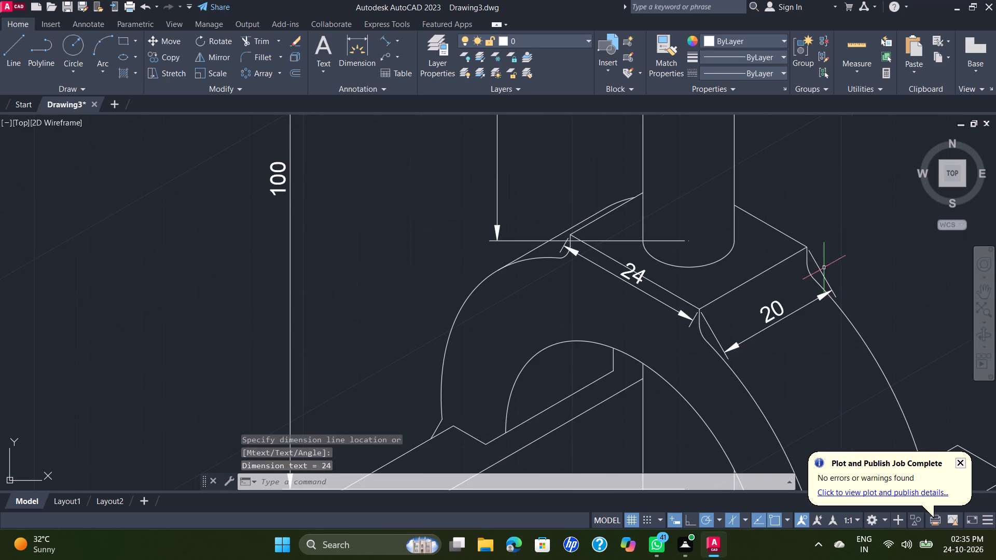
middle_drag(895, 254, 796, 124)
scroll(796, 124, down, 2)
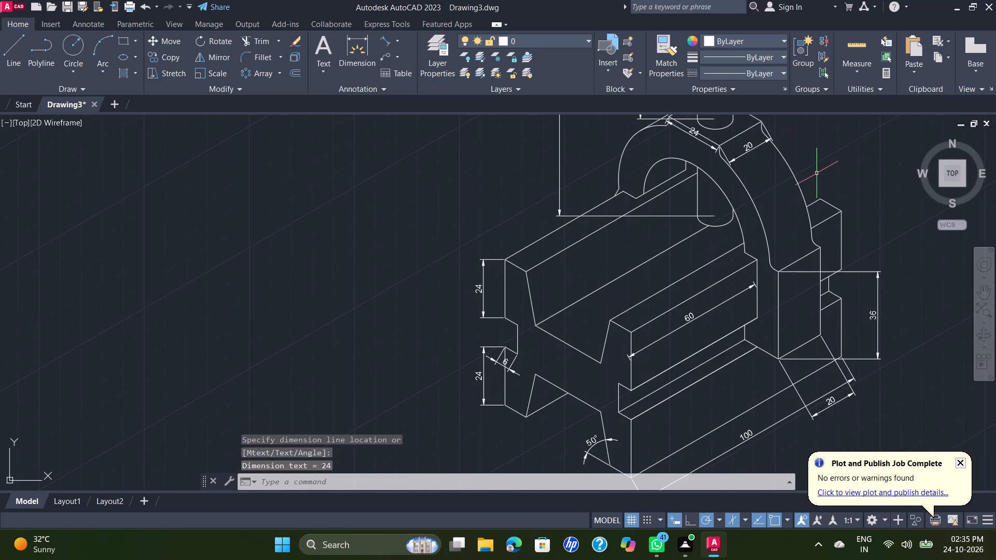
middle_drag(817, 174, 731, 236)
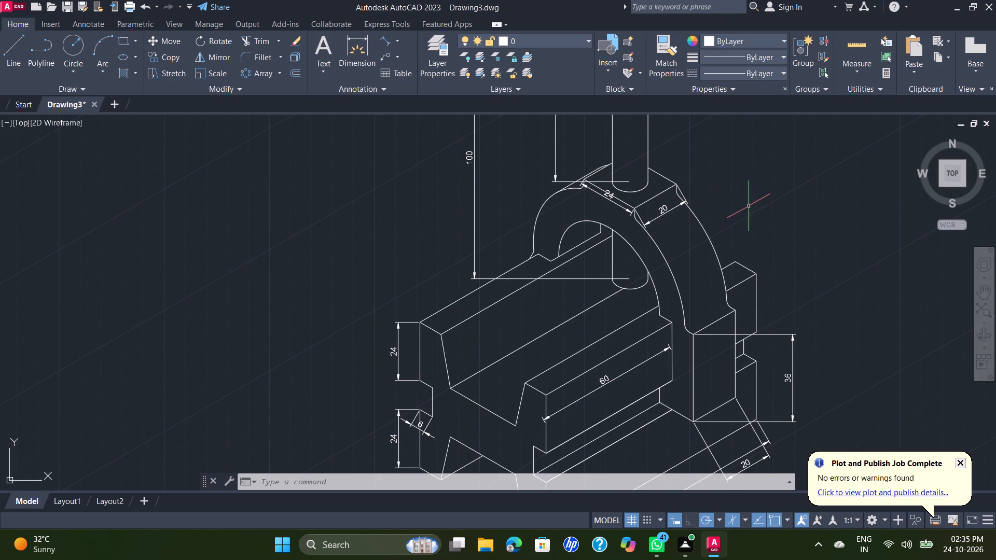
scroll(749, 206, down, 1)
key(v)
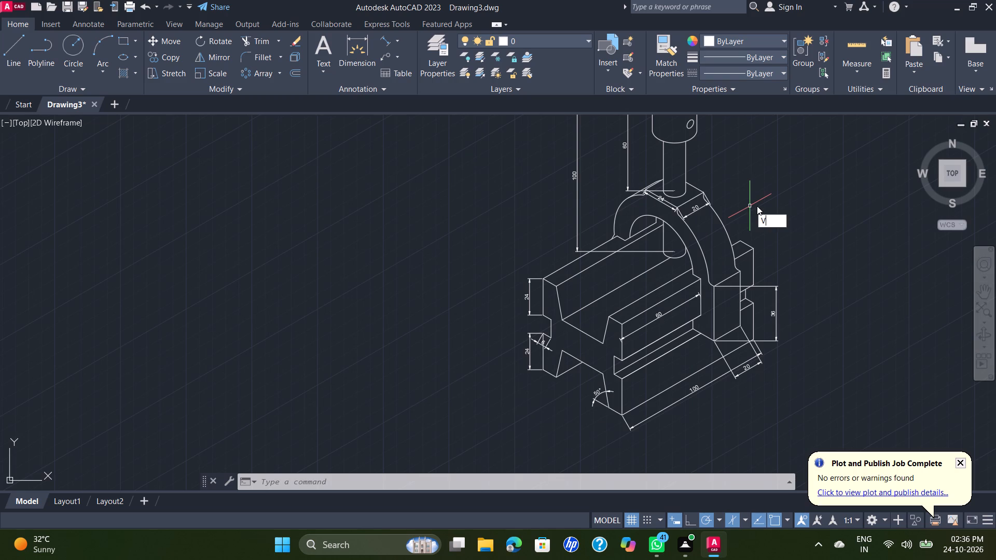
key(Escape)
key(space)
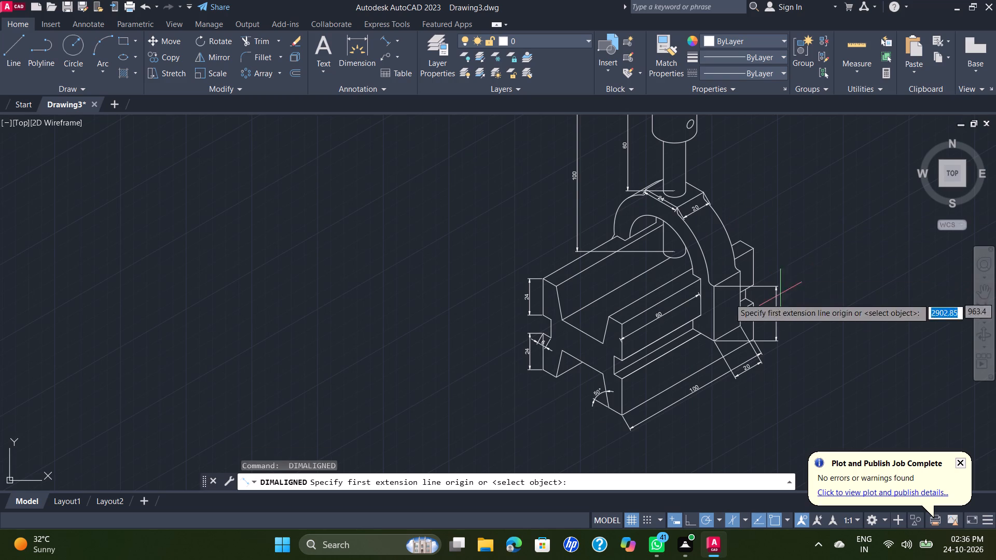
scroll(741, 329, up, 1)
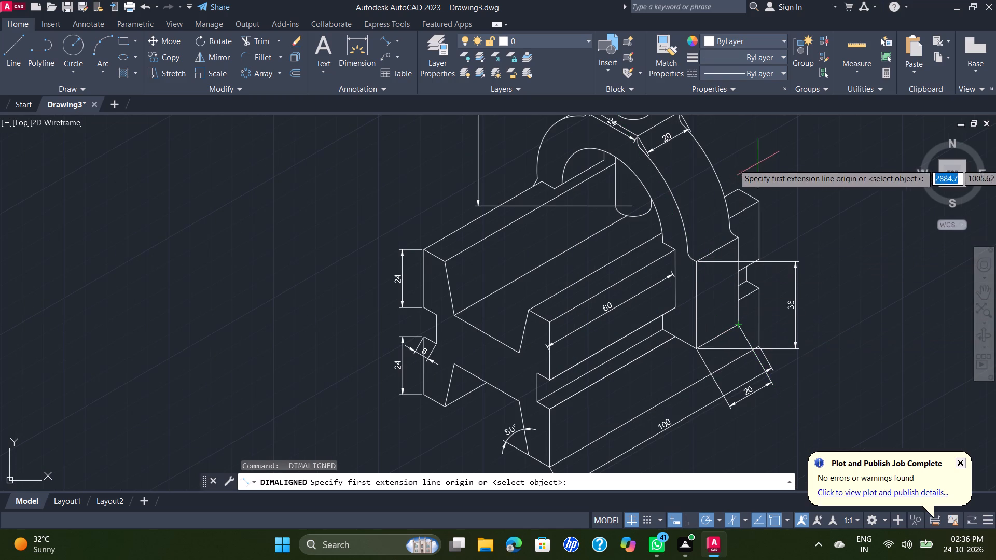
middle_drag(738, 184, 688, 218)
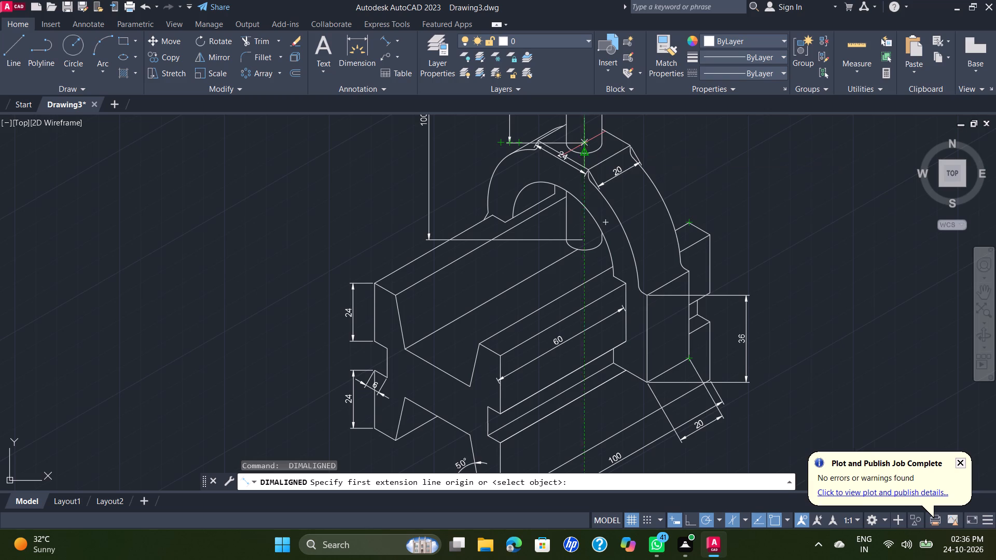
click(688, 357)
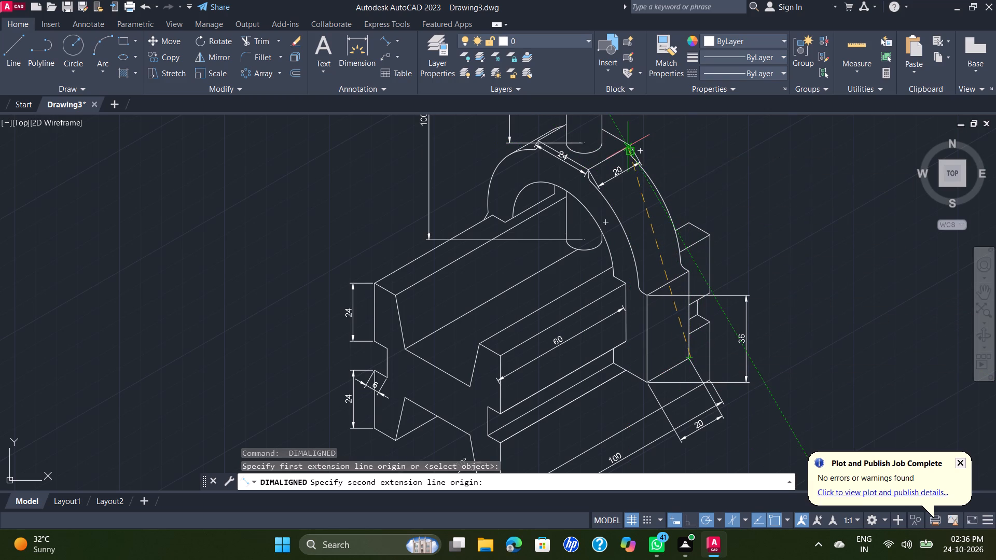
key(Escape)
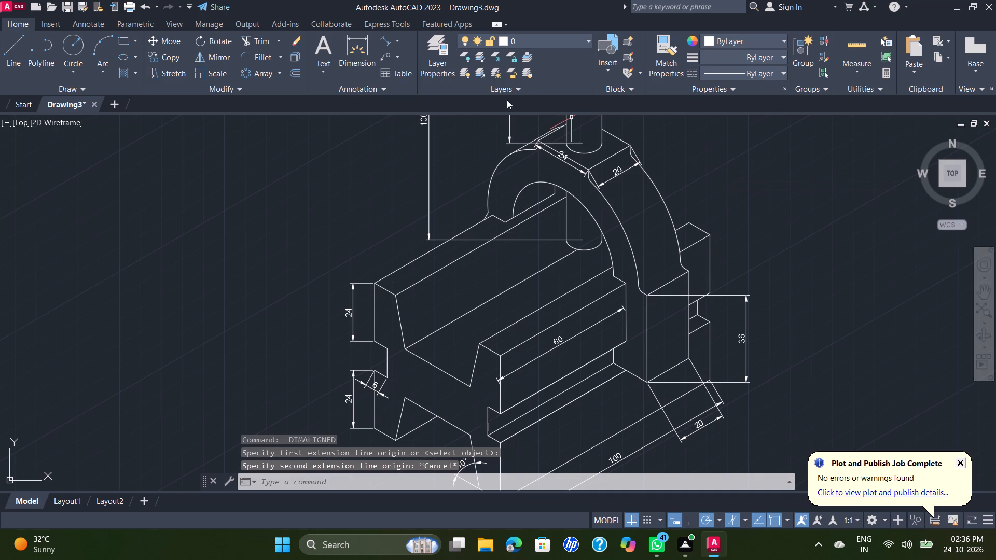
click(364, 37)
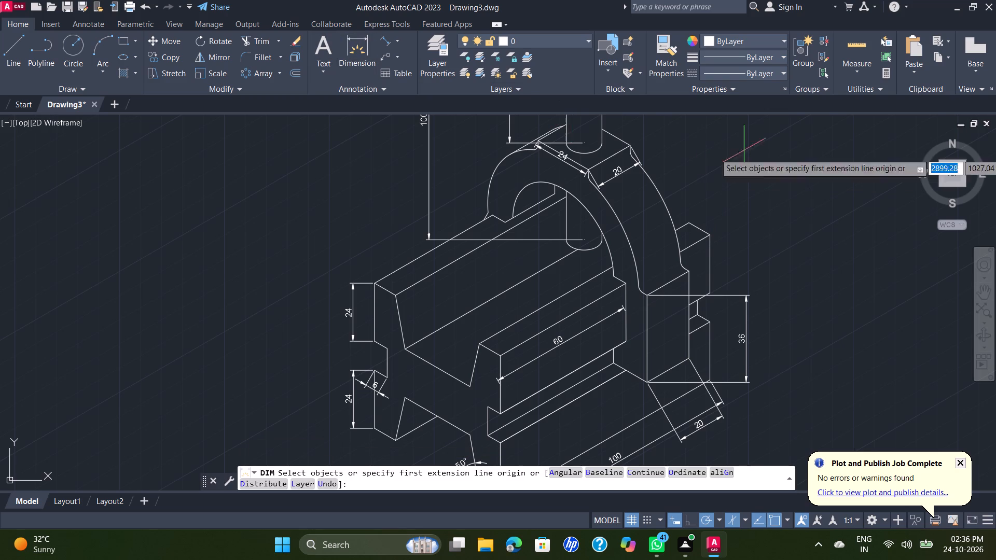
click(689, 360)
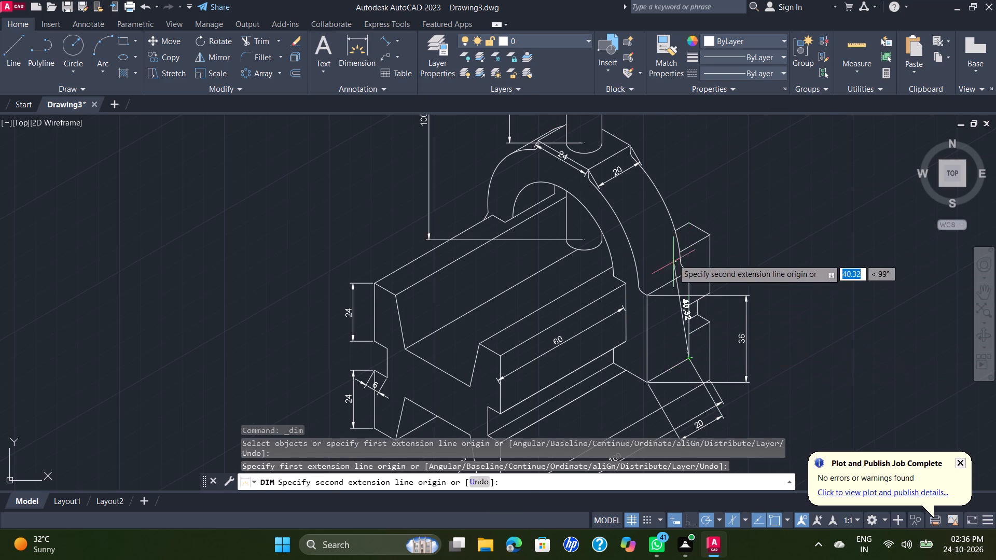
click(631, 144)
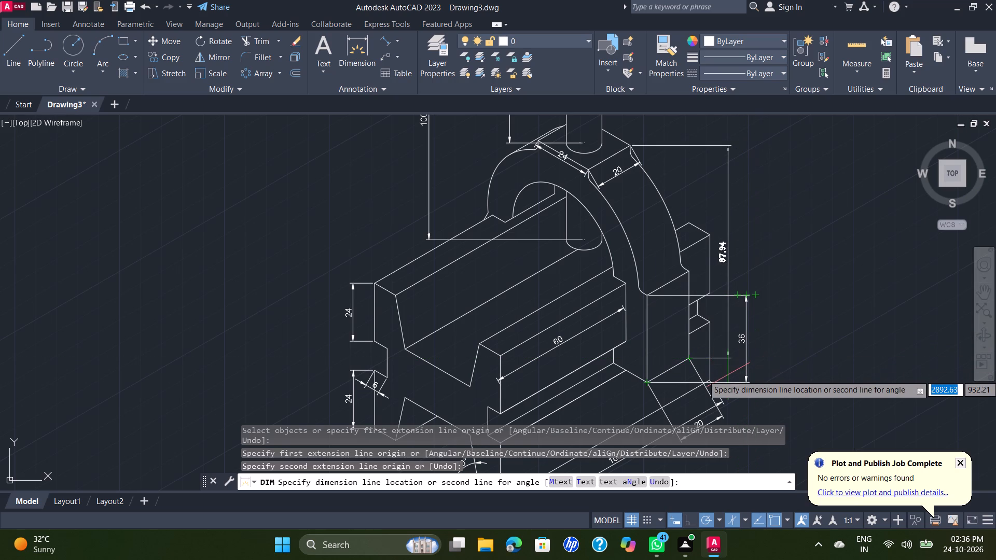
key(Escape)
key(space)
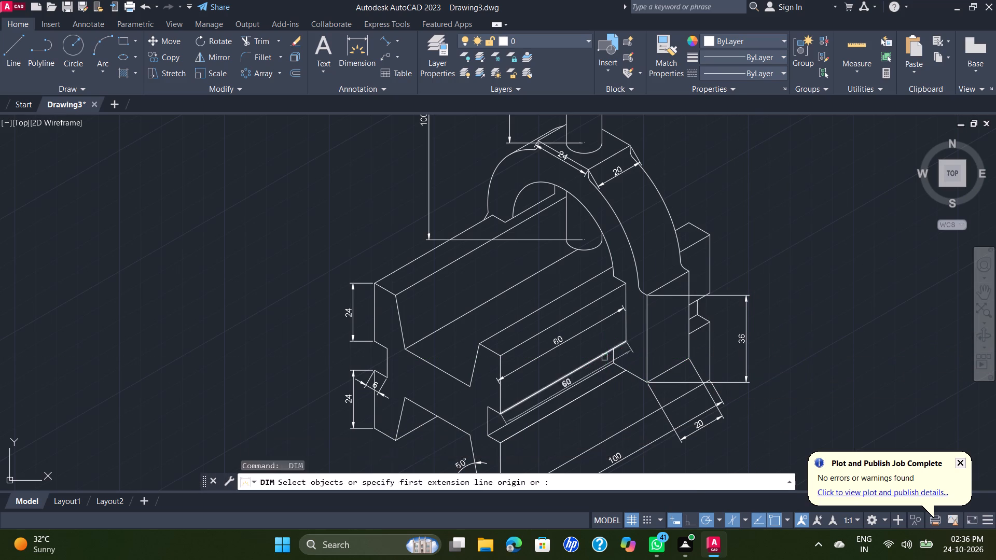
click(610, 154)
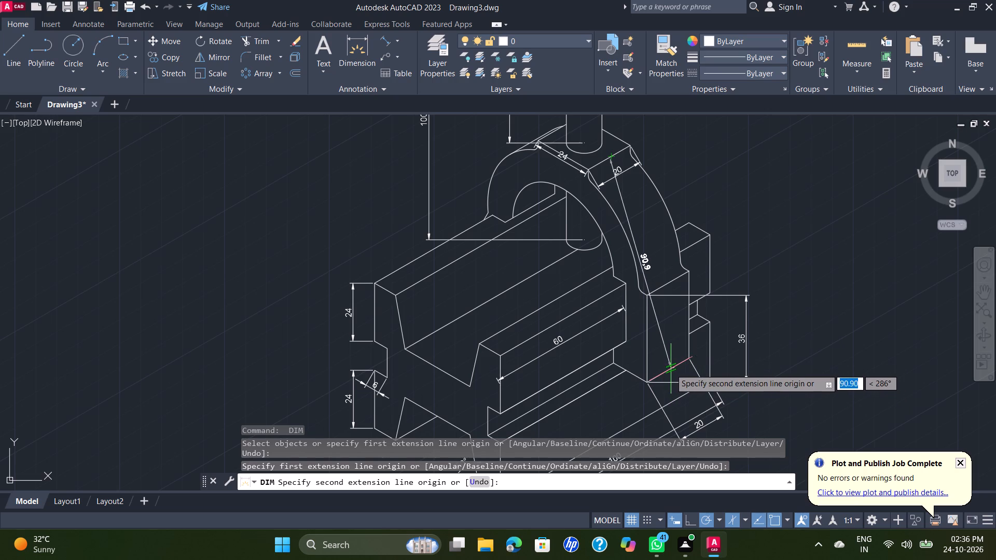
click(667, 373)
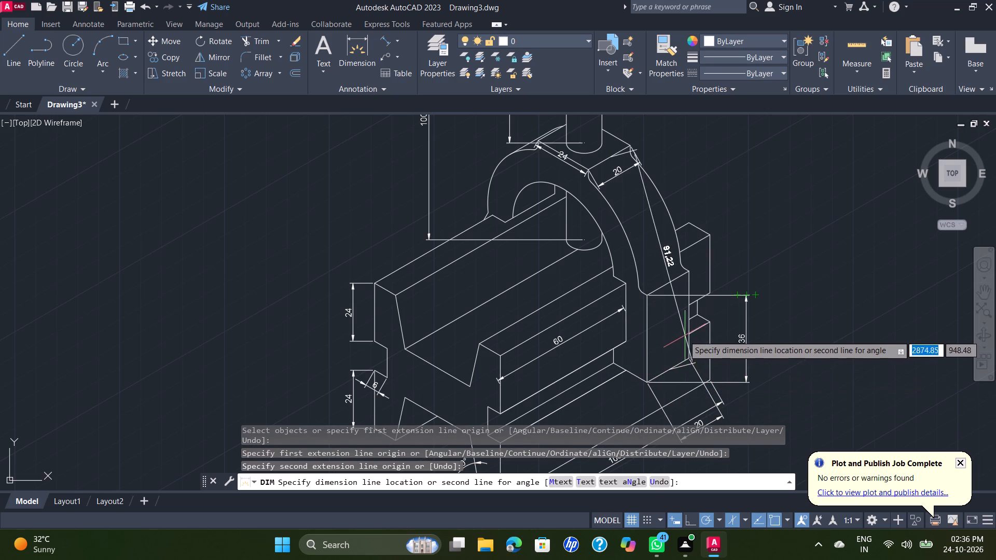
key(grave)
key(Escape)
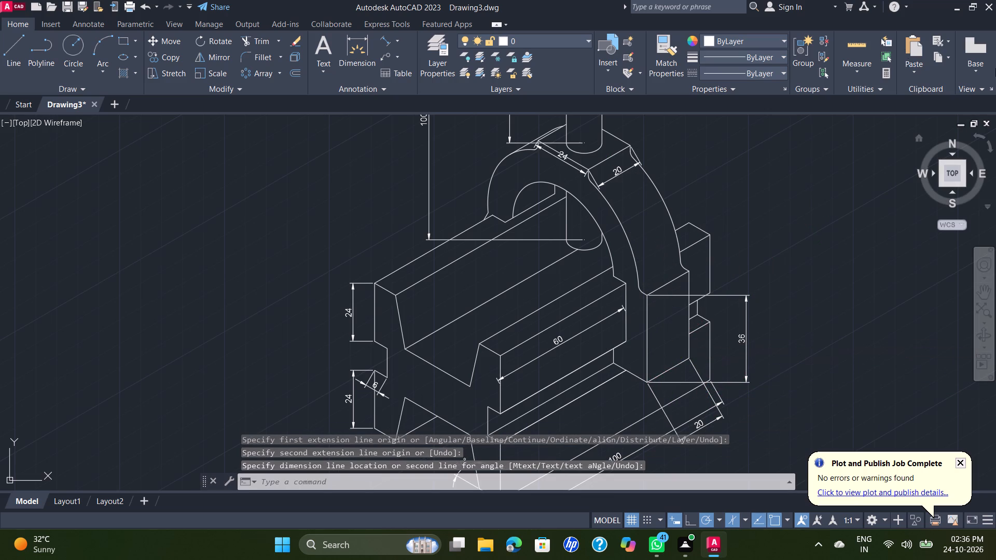
Draw connected lines from the clamp leg's bottom-edge midpoint: 80 up, across to the midpoint of the arch top's 20 mm edge, and 80 straight down.
click(7, 57)
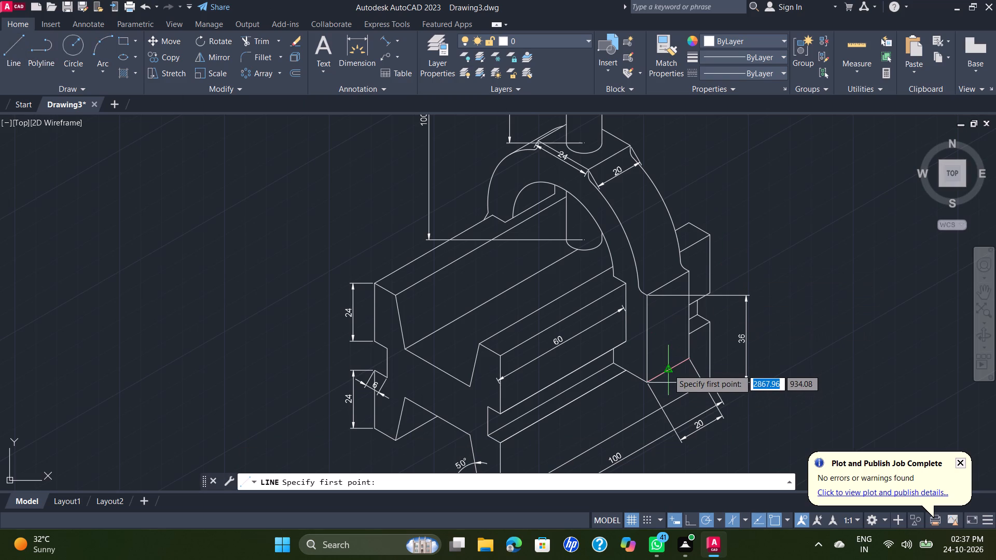
click(668, 369)
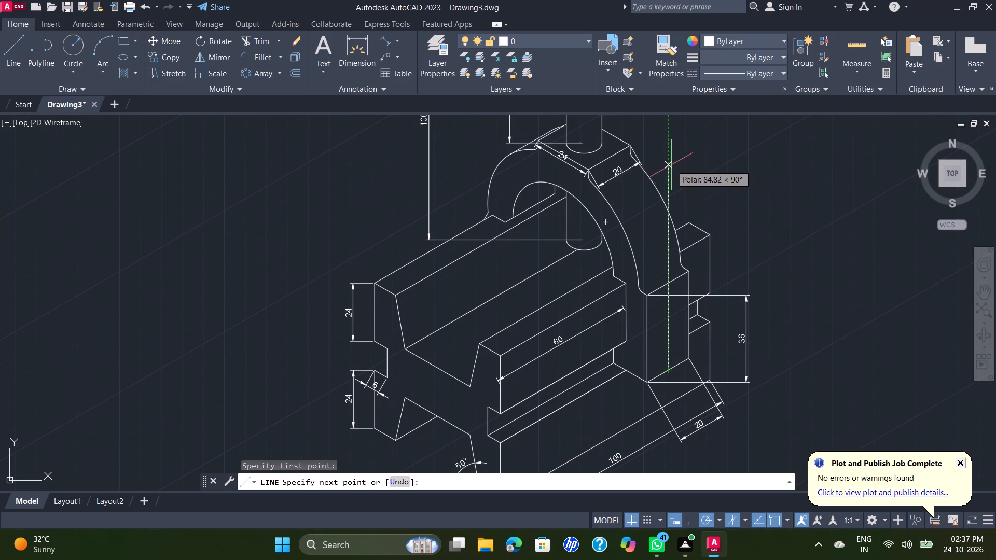
text(80)
key(Return)
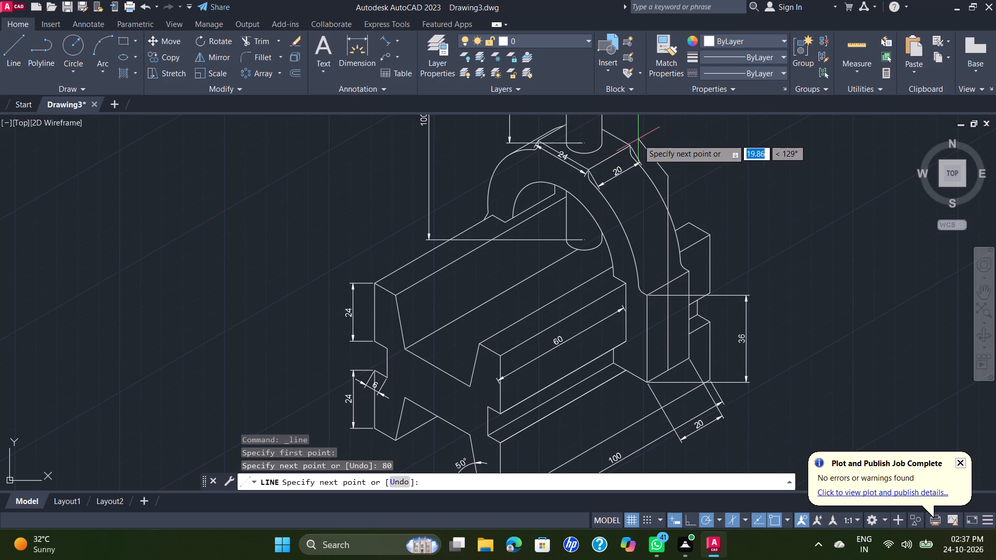
click(607, 158)
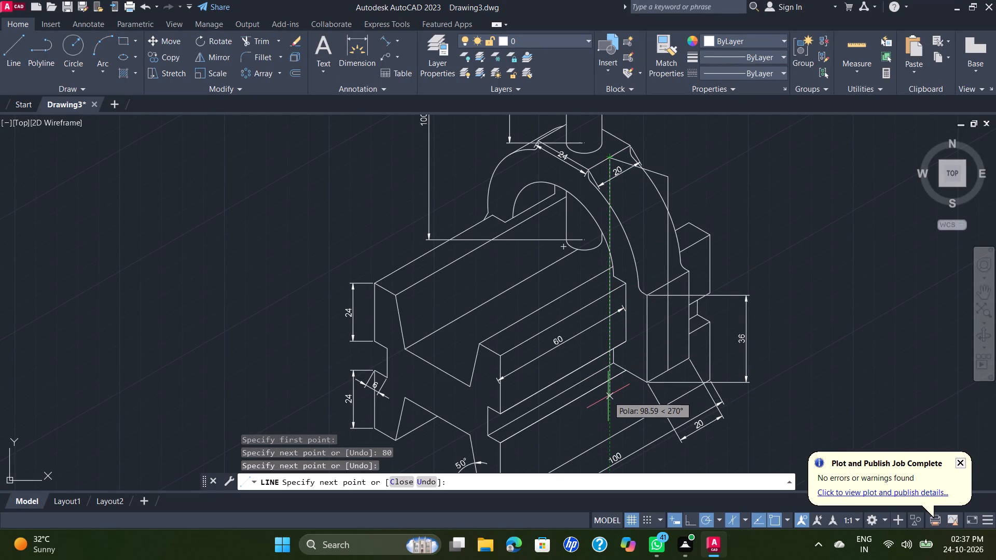
text(80)
key(Return)
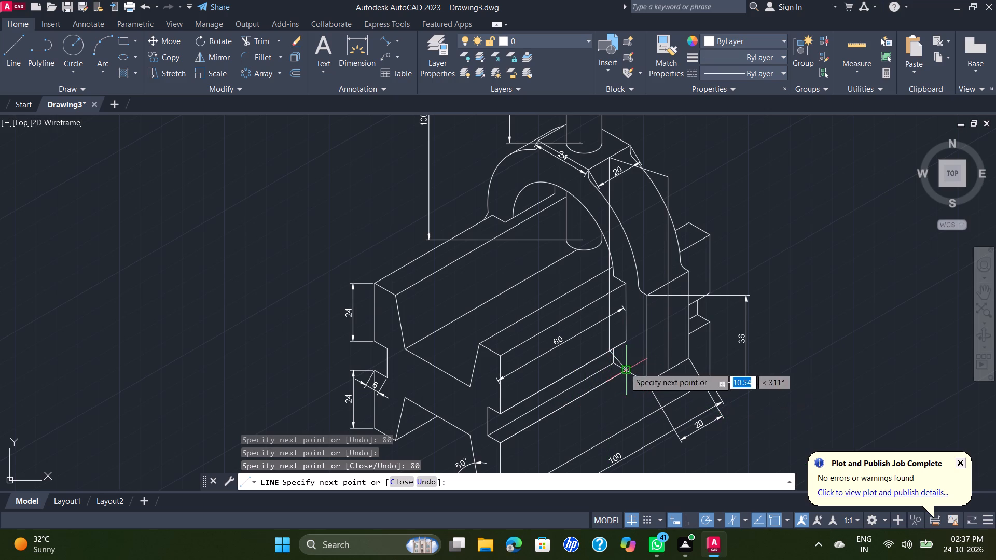
scroll(611, 352, up, 2)
scroll(712, 472, down, 2)
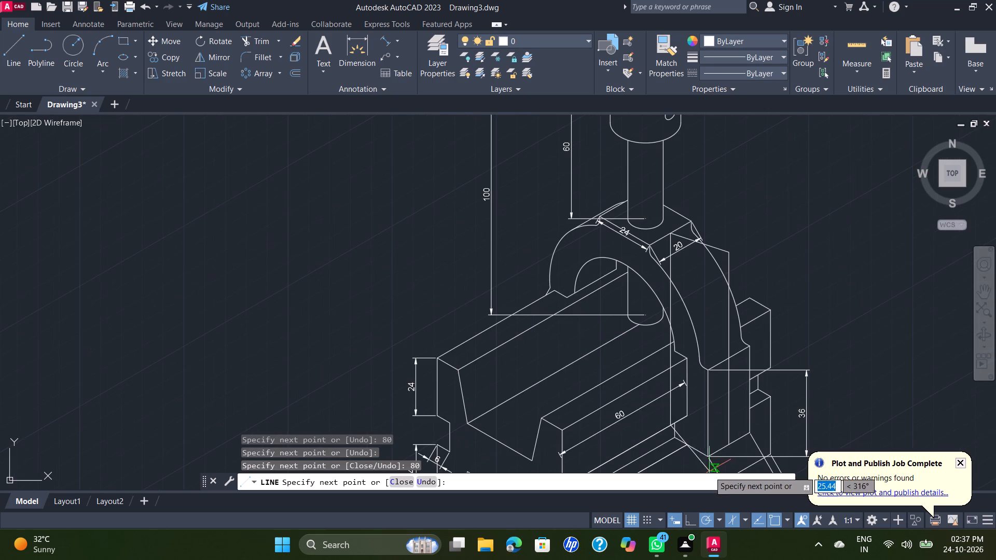
scroll(662, 424, up, 1)
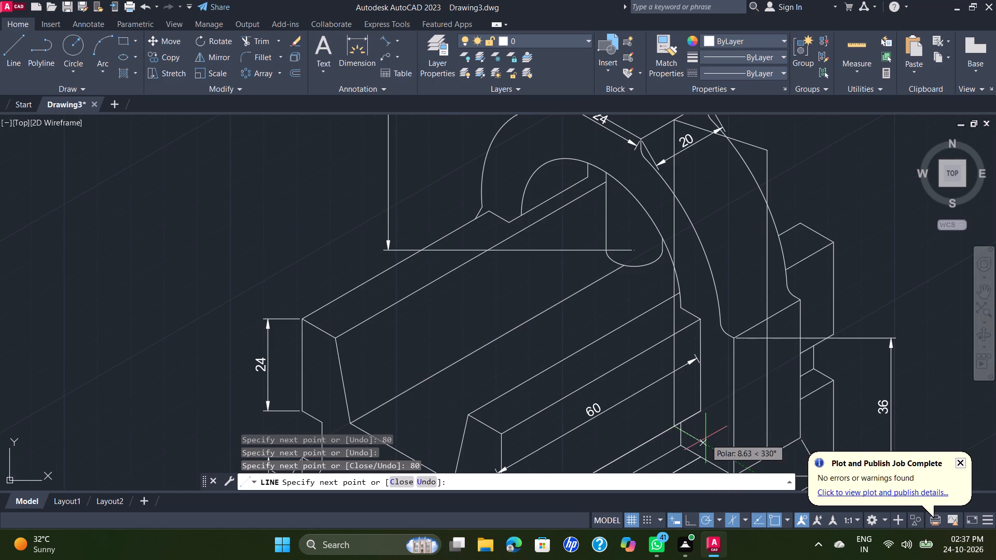
key(Escape)
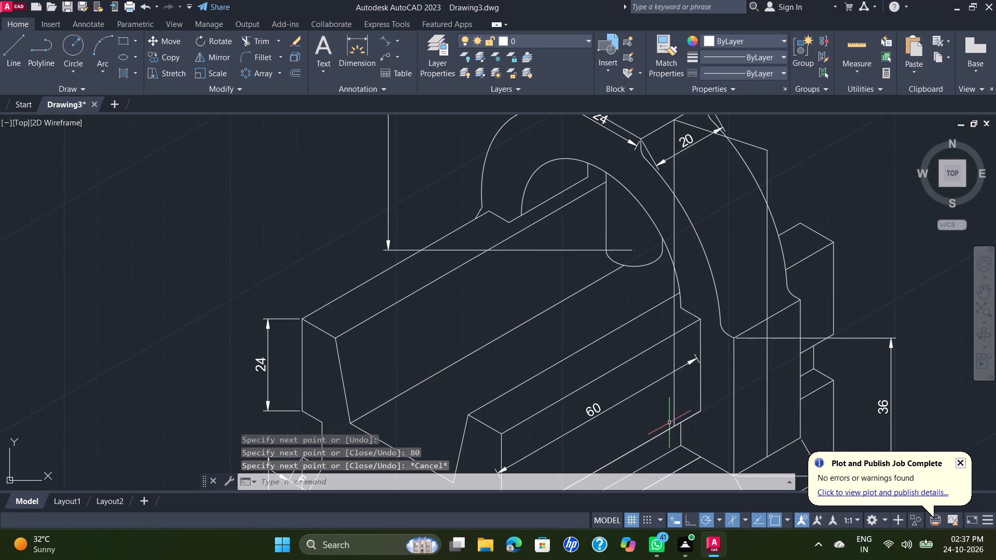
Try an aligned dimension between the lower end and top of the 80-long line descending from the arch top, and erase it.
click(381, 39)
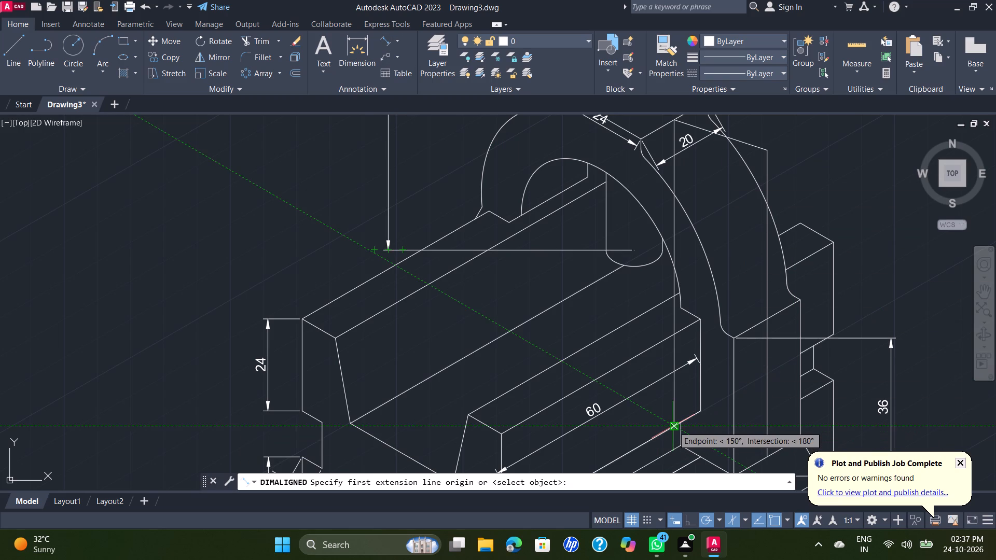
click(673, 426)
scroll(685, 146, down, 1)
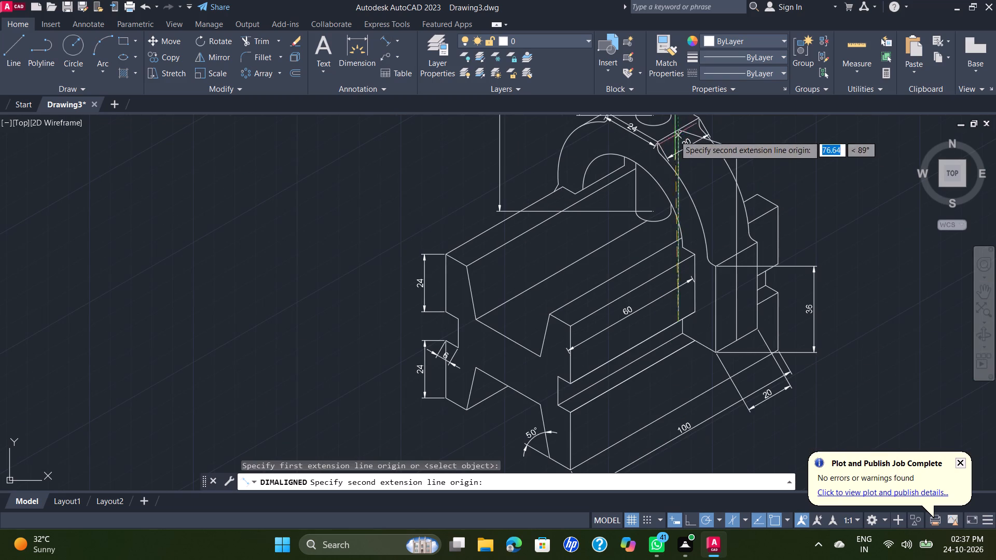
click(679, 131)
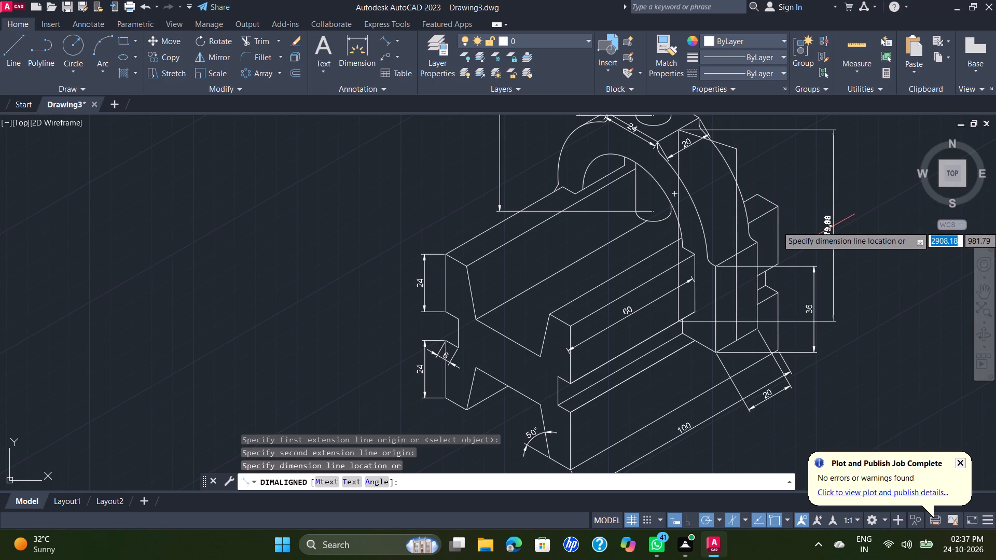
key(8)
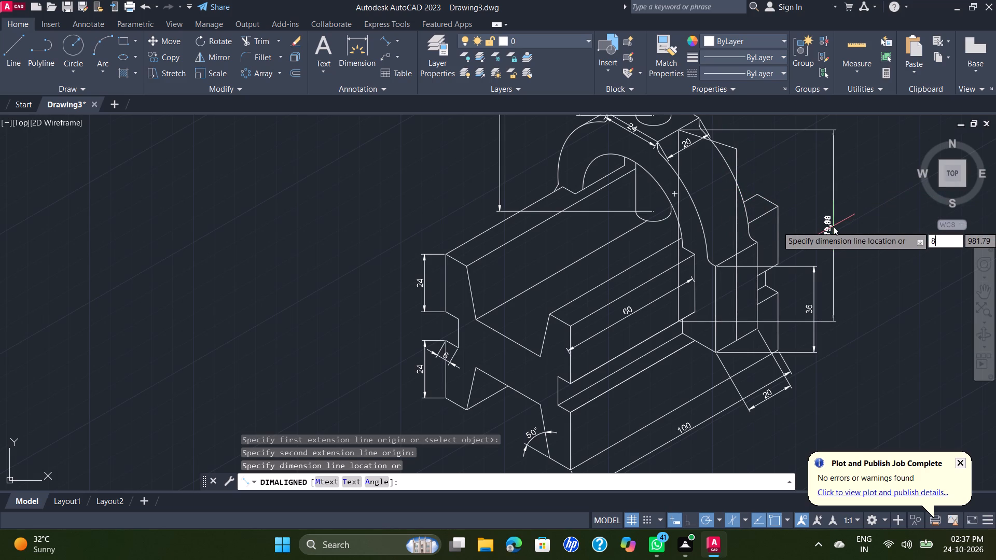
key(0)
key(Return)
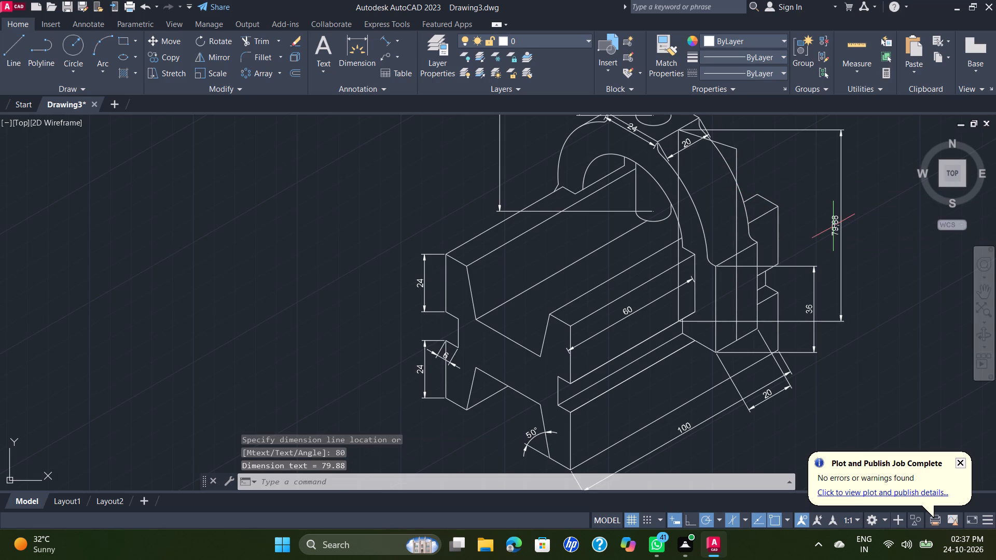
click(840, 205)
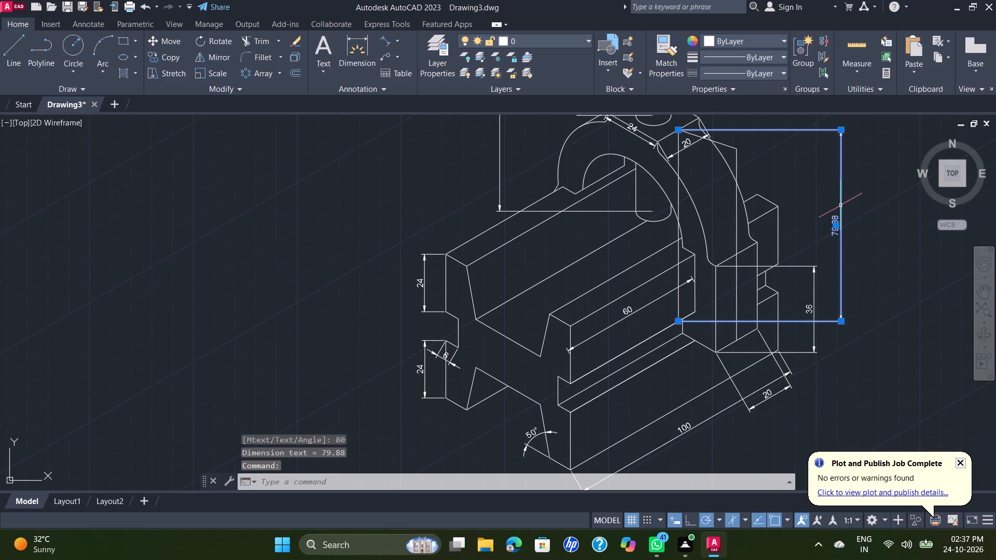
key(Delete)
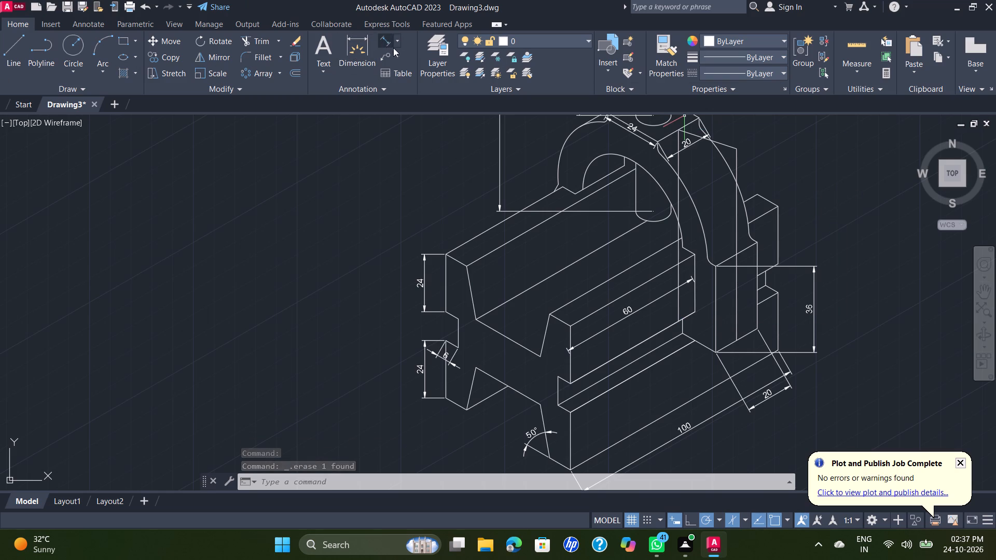
Dimension the vertical line from the midpoint of the arch top's 20 mm edge to its lower end, placed just outside the 36 mm leg-height dimension.
click(369, 53)
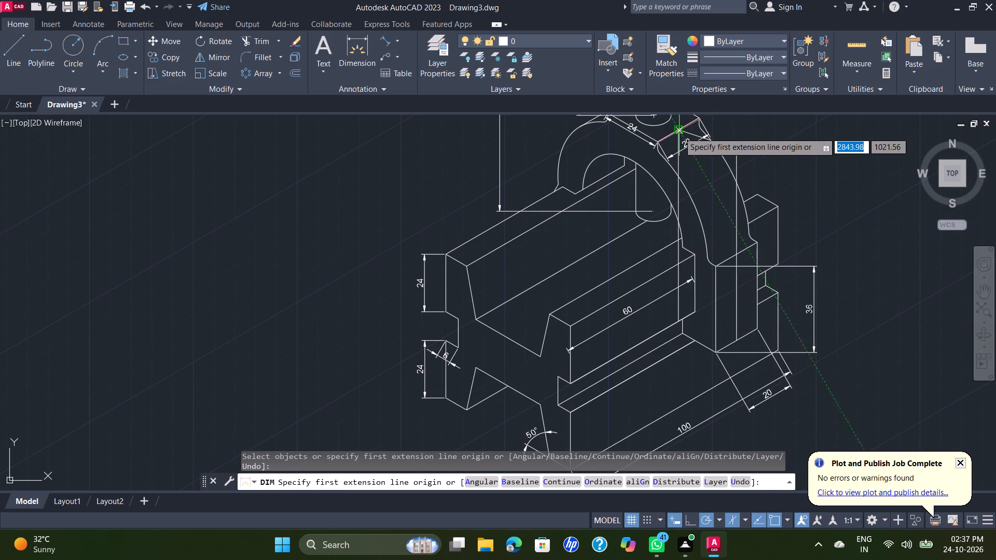
click(680, 130)
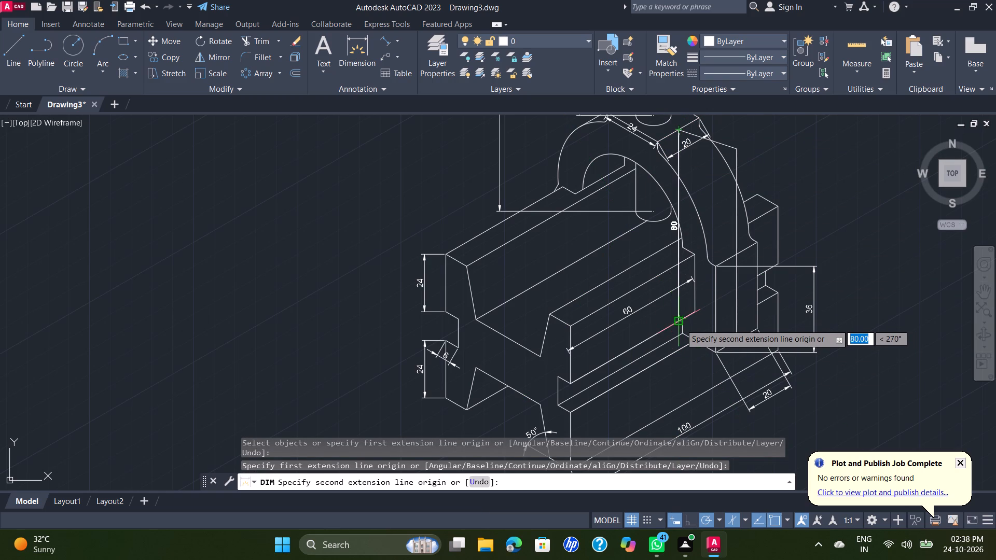
click(681, 324)
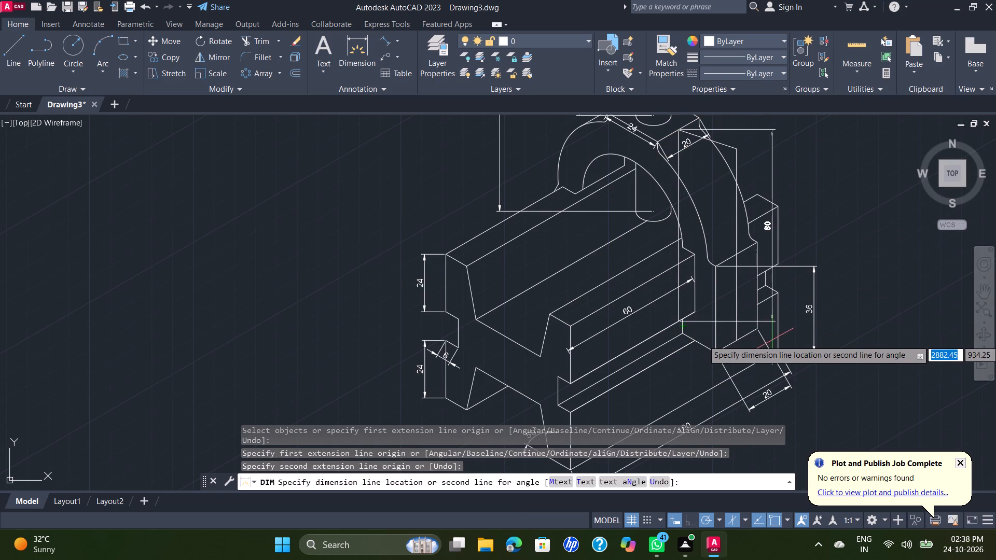
click(830, 338)
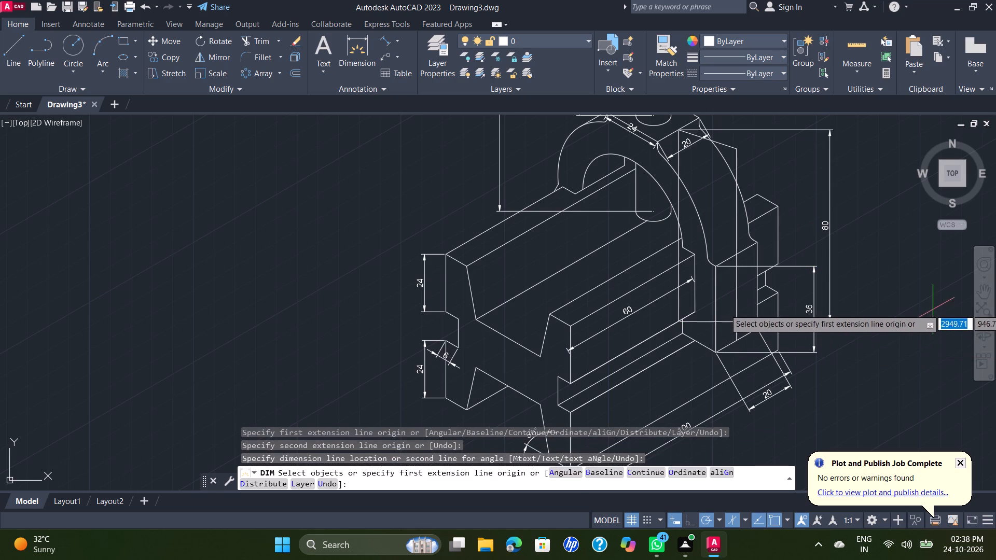
Erase the two 80-long vertical construction lines used for locating the clamp height.
key(Escape)
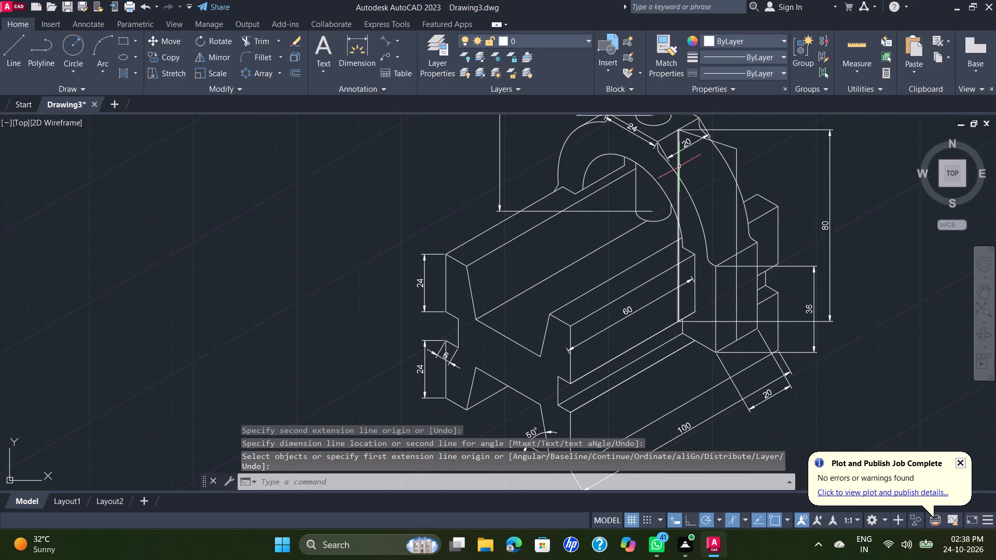
click(679, 165)
key(Delete)
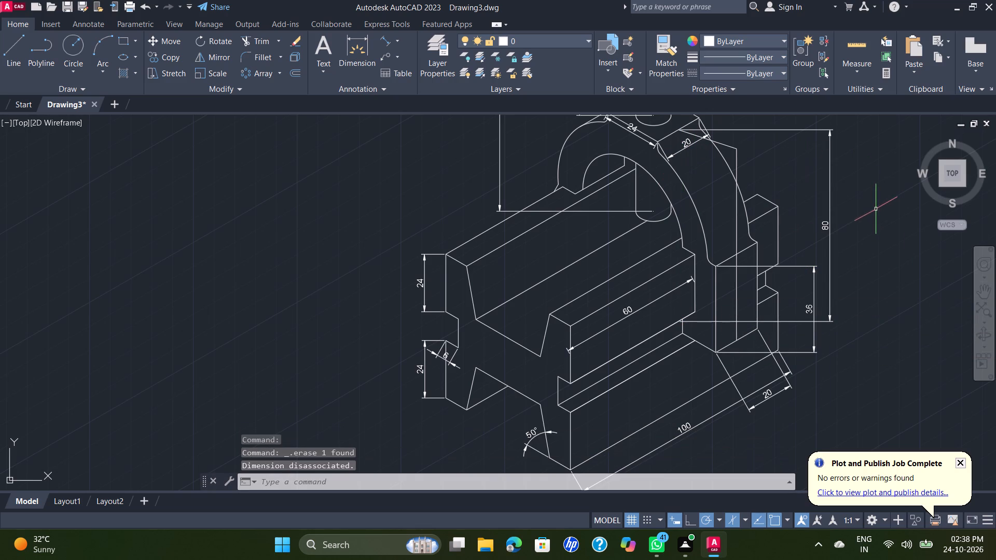
click(720, 145)
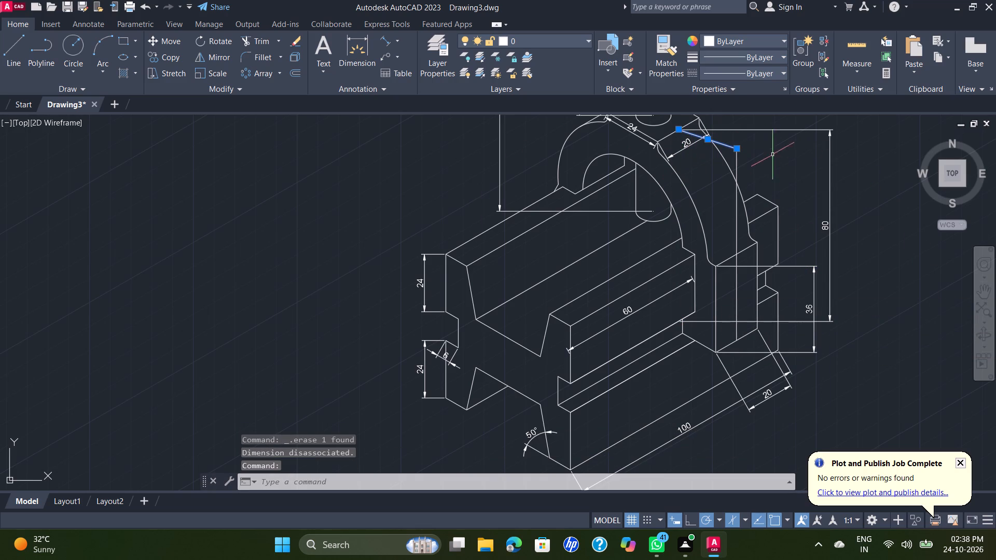
click(738, 166)
key(Delete)
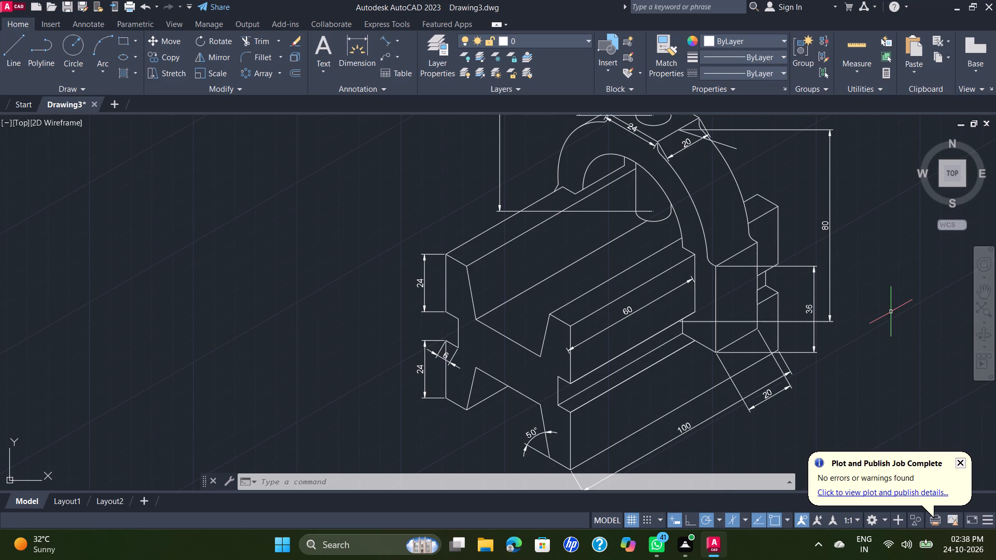
Examine the whole dimensioned assembly and the clamp leg area for dimensions still missing.
scroll(891, 312, down, 1)
middle_drag(891, 312, 795, 280)
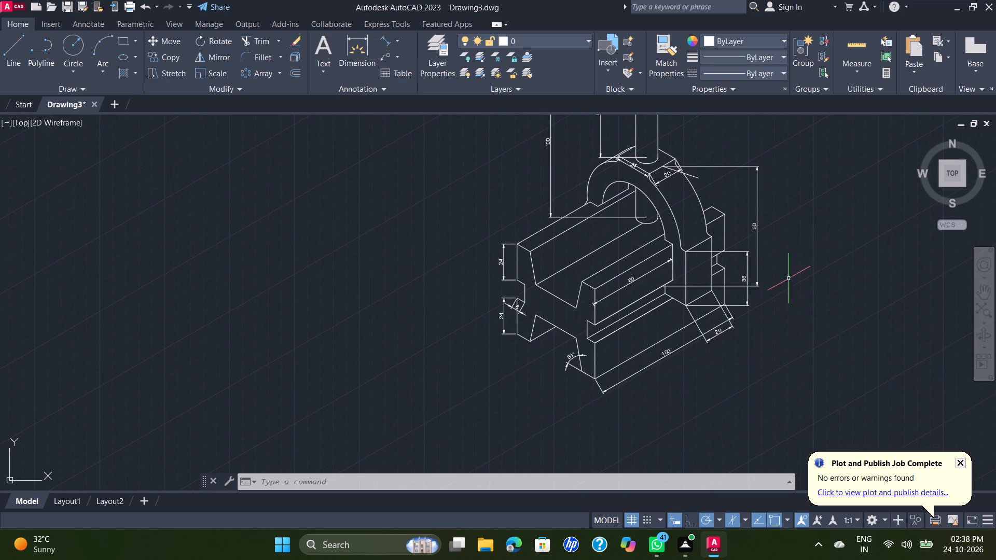
scroll(664, 291, up, 1)
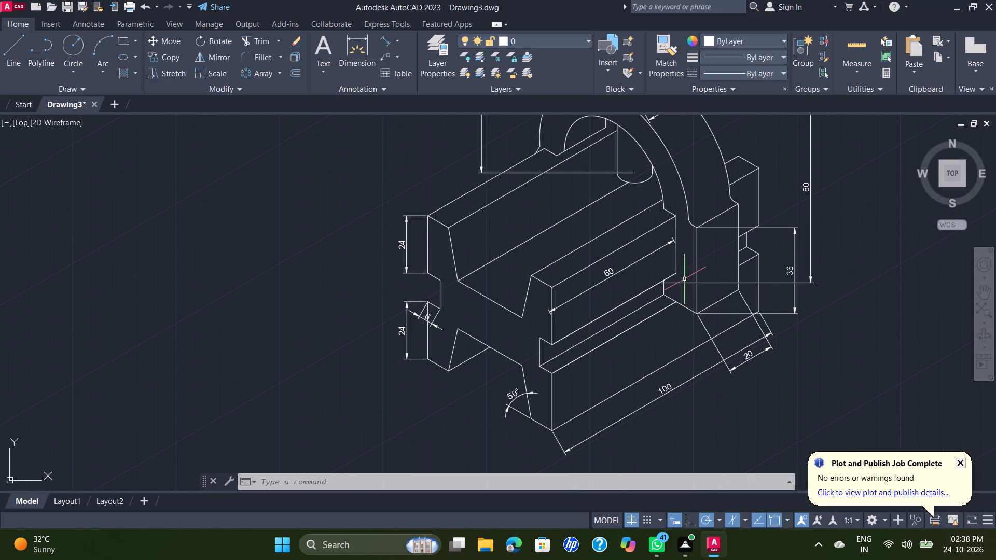
scroll(686, 278, down, 1)
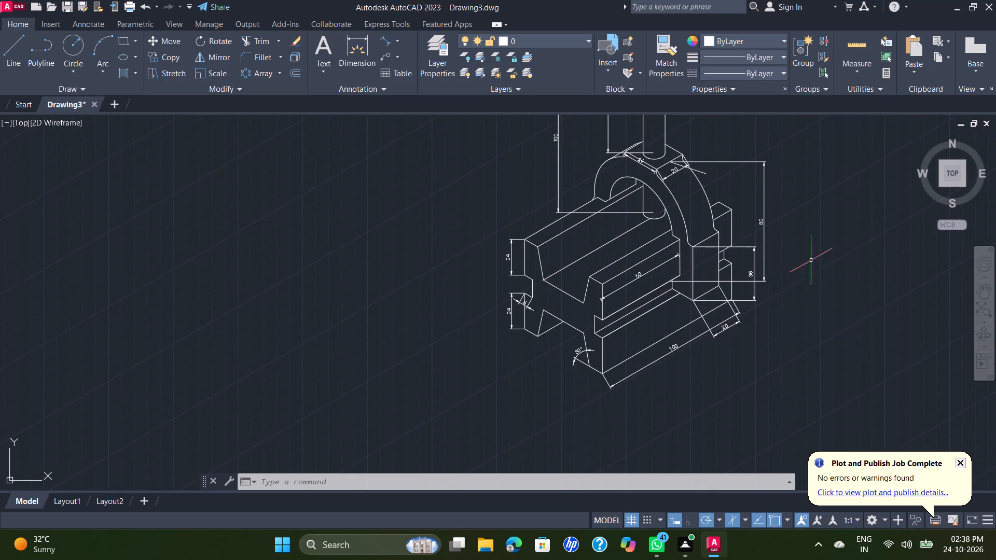
middle_drag(845, 239, 822, 247)
scroll(845, 239, down, 1)
middle_drag(737, 285, 656, 339)
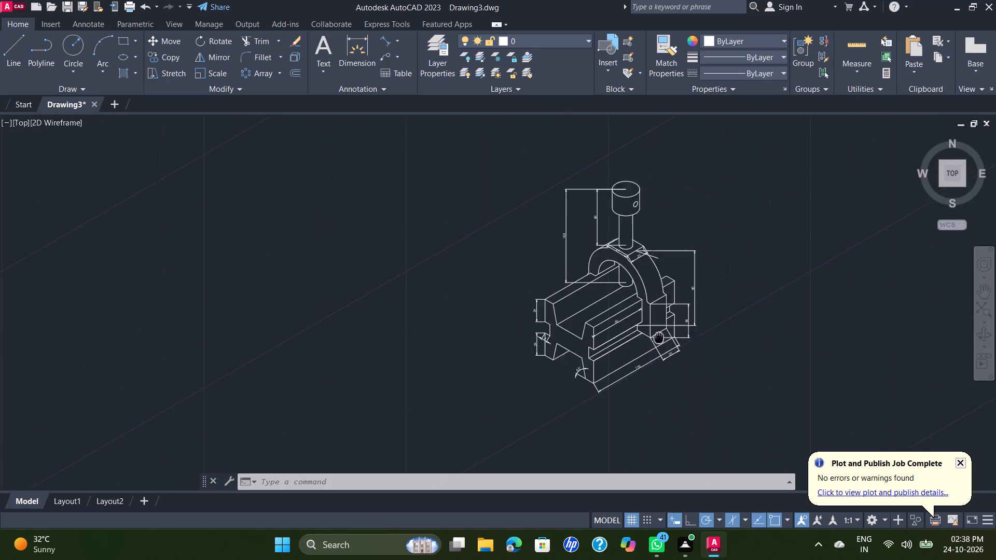
middle_drag(656, 339, 627, 346)
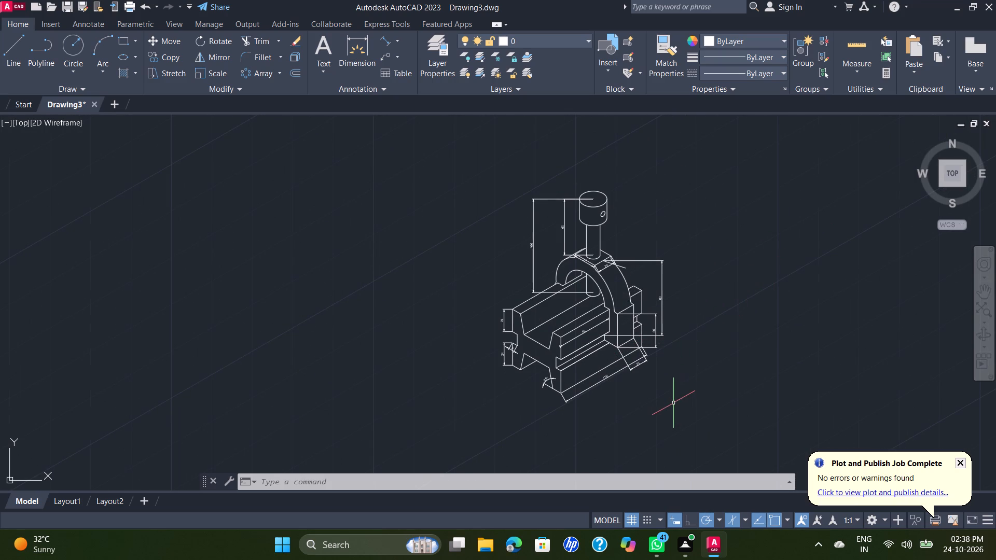
scroll(643, 340, up, 2)
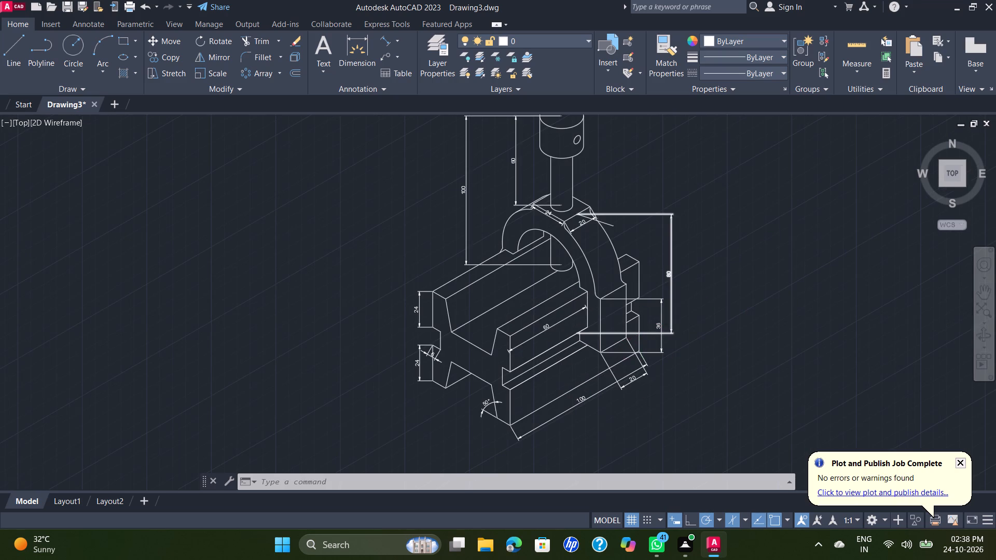
key(space)
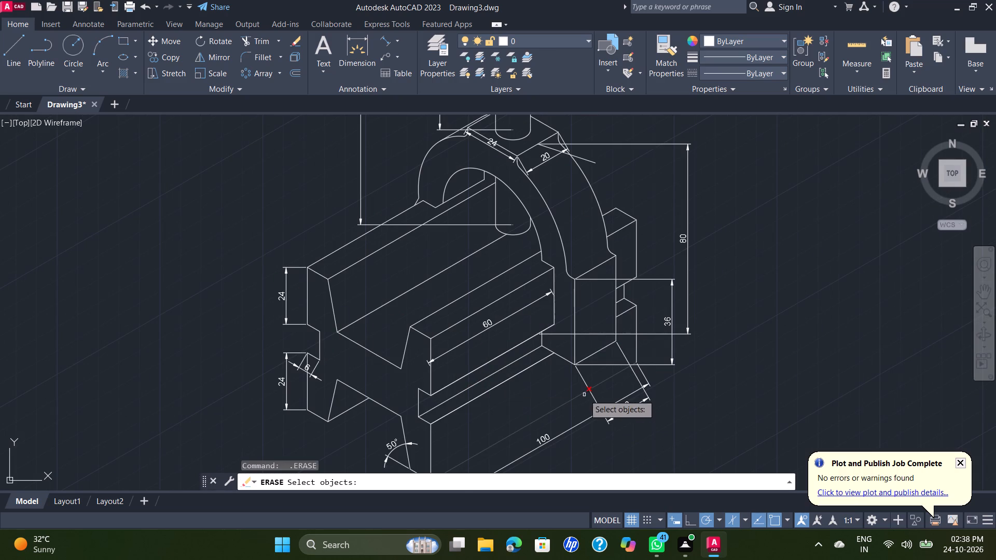
key(Escape)
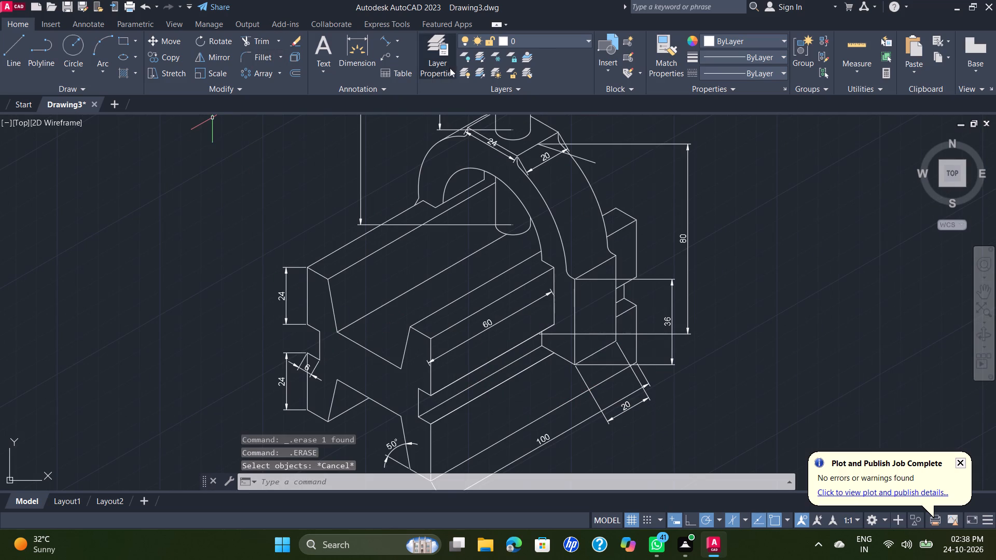
Add an aligned dimension along the clamp leg's short bottom edge beside the side groove, placed just below that edge.
click(384, 41)
scroll(548, 353, up, 1)
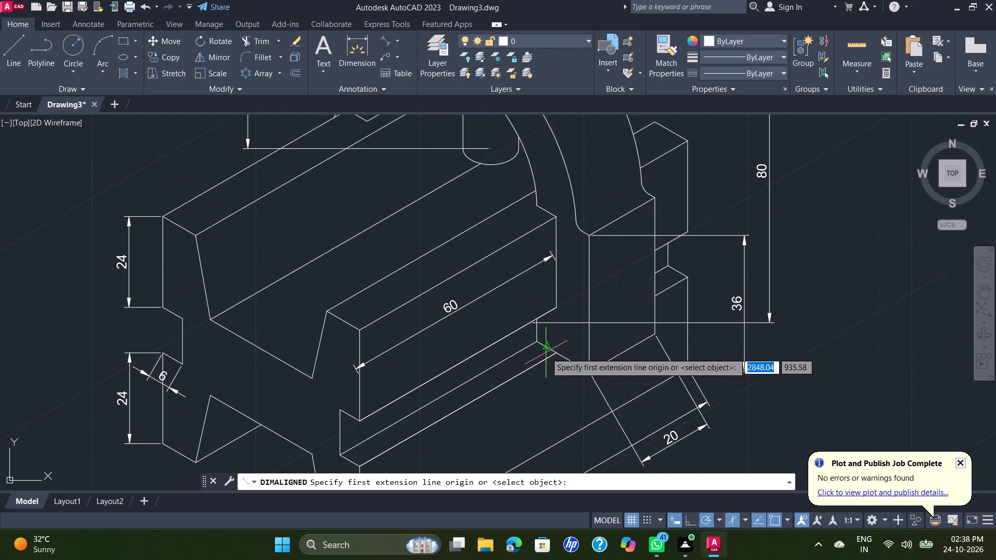
click(536, 343)
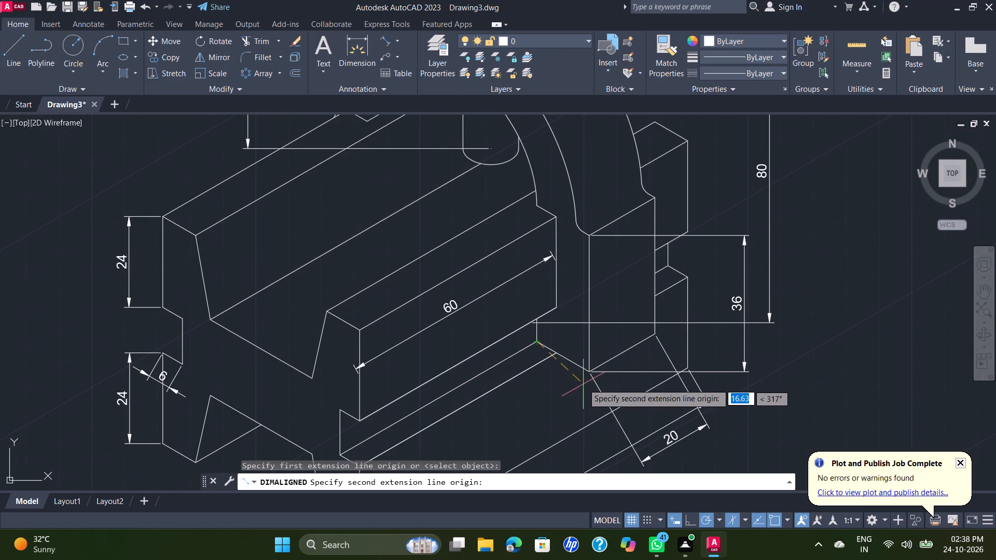
click(591, 369)
scroll(574, 418, down, 1)
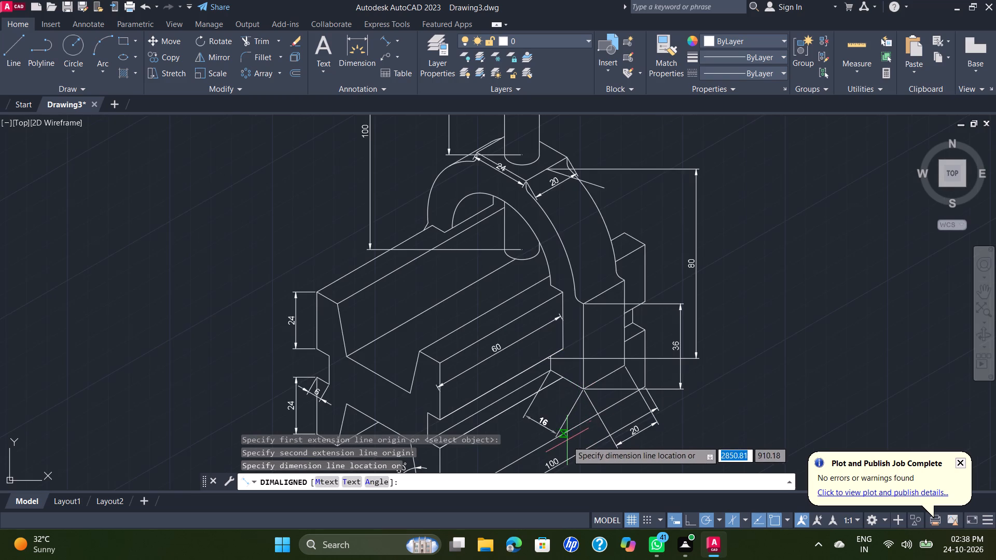
scroll(569, 443, down, 1)
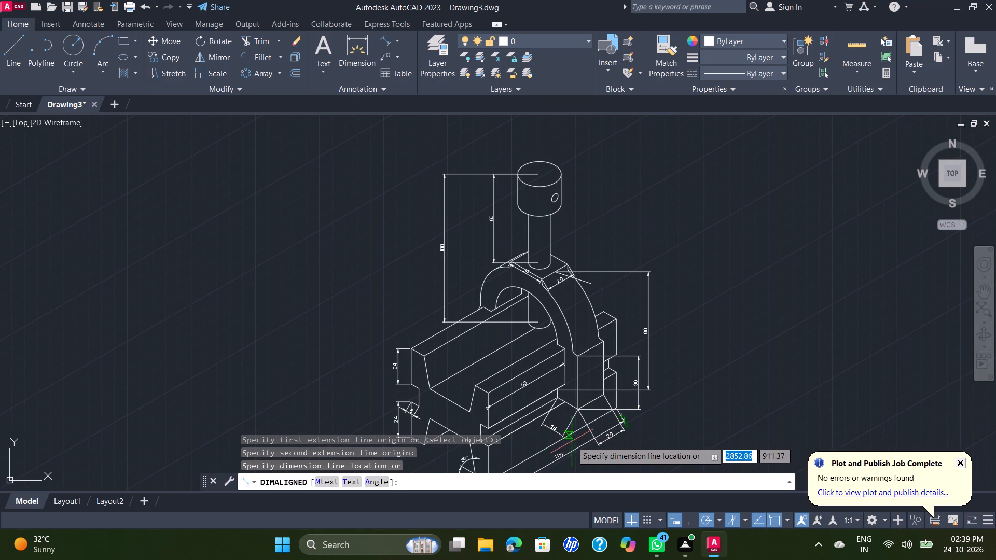
click(578, 441)
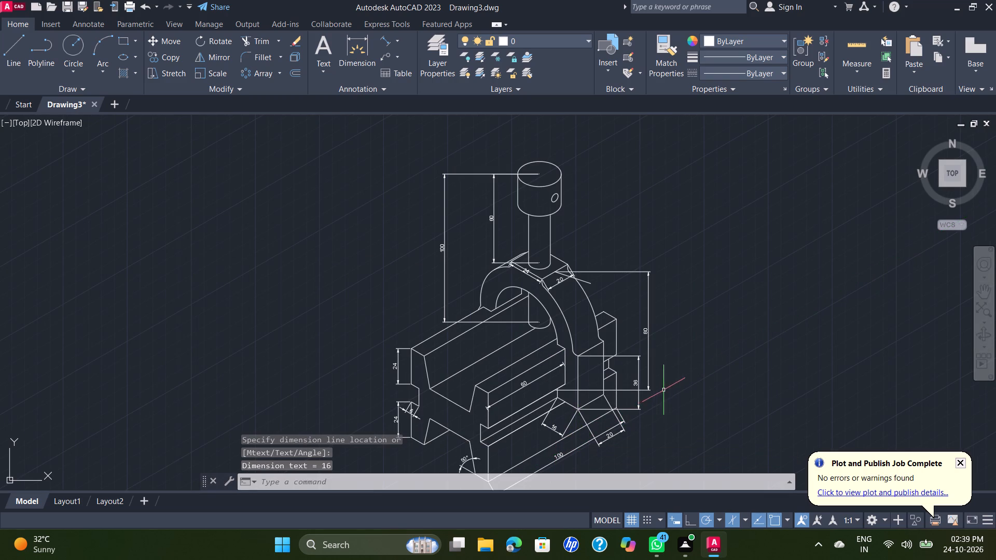
Add an aligned dimension for the block's full height at its front-left corner, placed outside the two 24 dimensions.
middle_drag(665, 388, 662, 296)
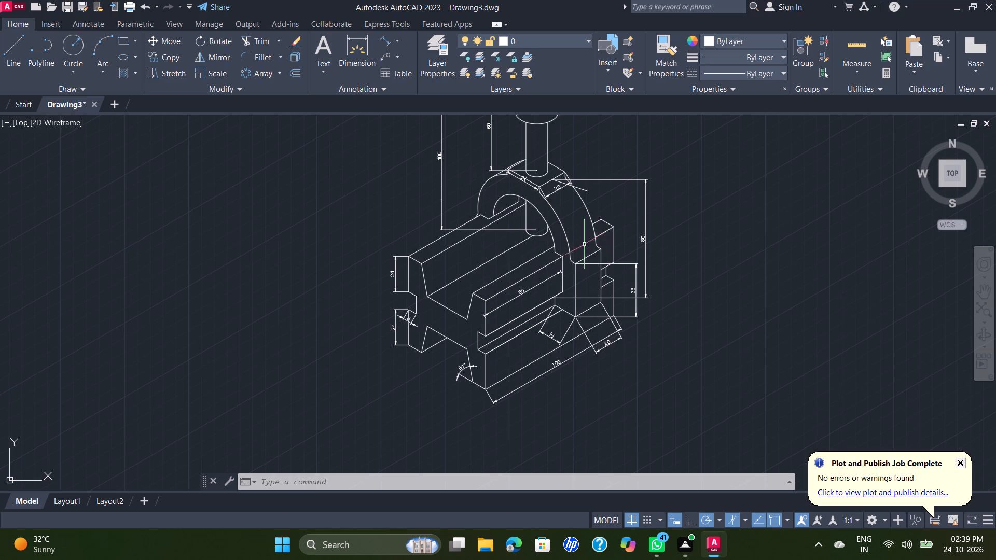
key(space)
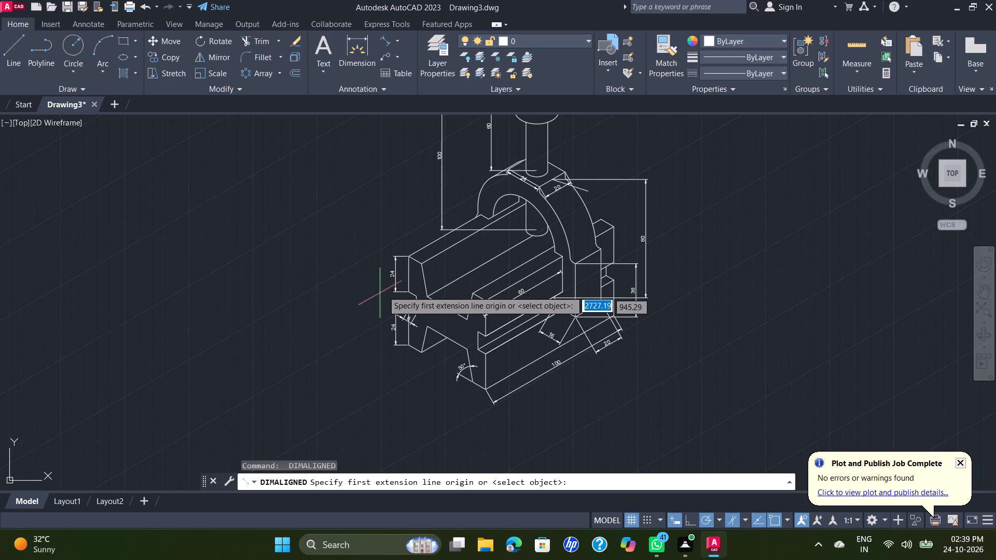
scroll(410, 276, up, 1)
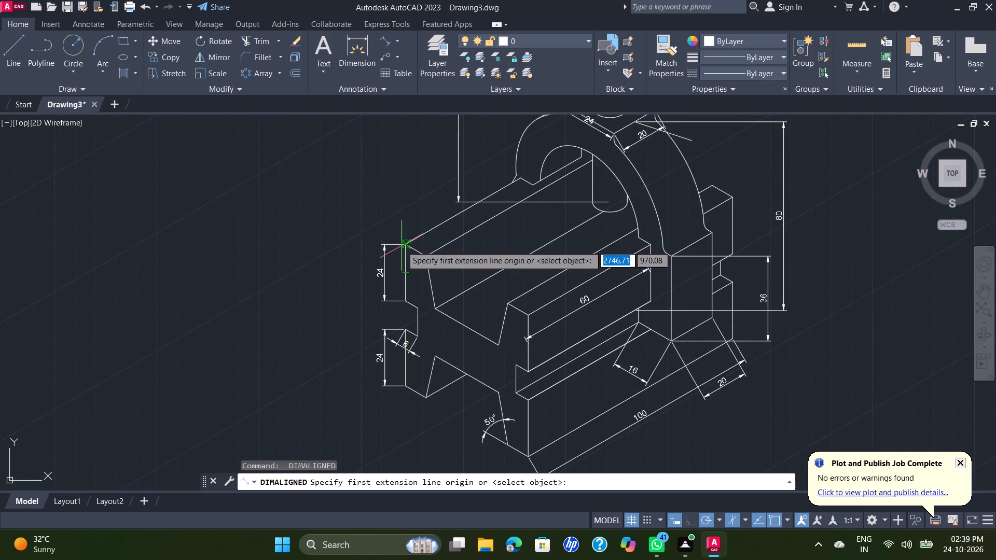
click(407, 247)
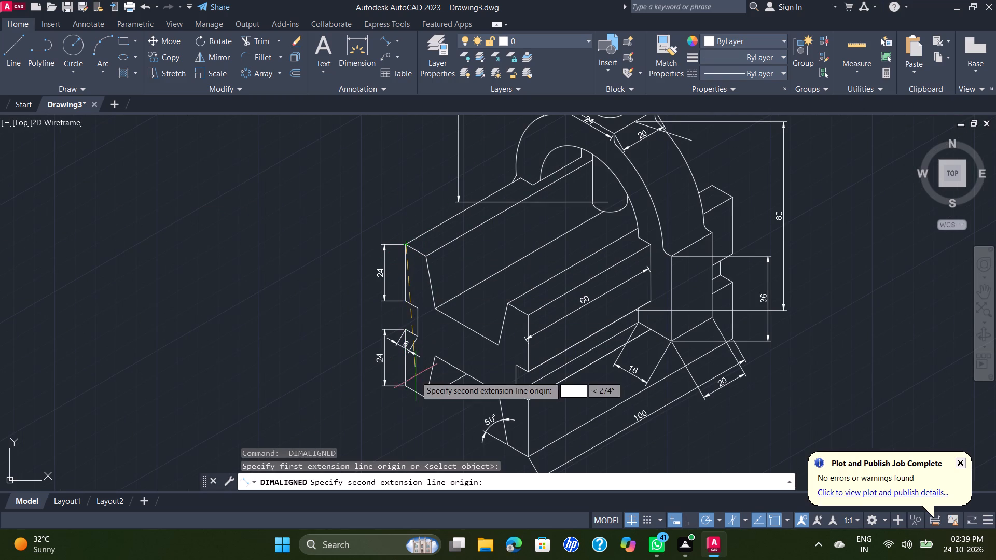
click(402, 388)
click(328, 358)
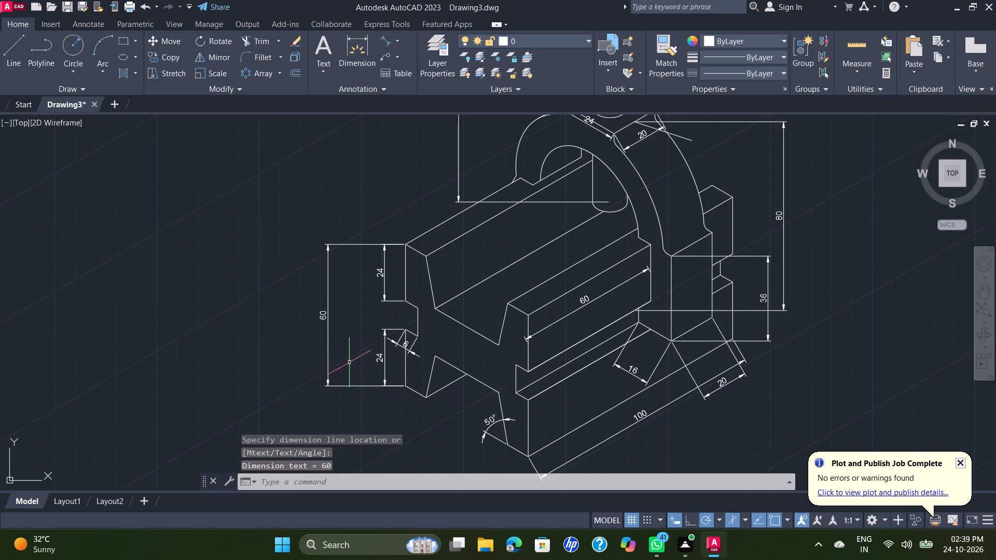
Add an aligned dimension for the full bottom width of the block's front face, placed below the face.
scroll(691, 289, down, 2)
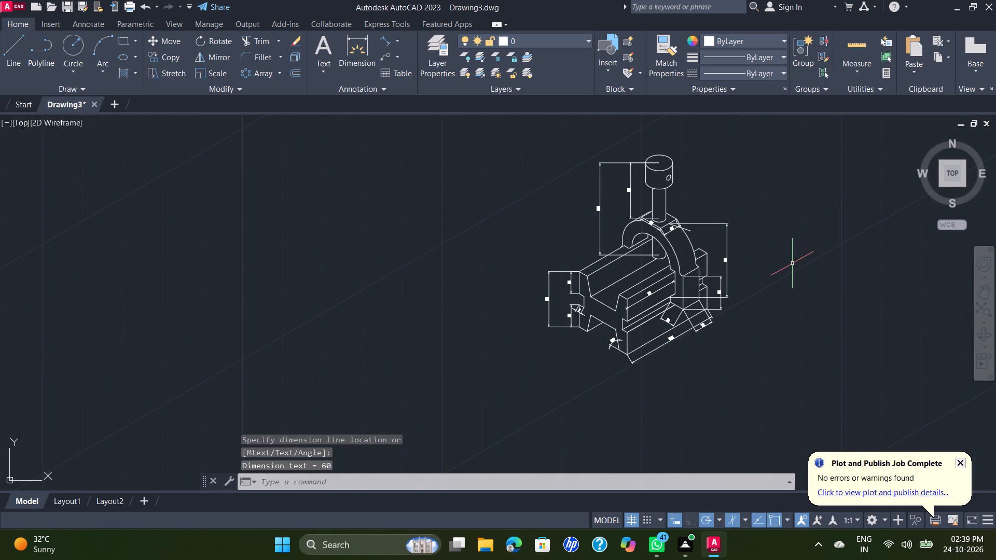
middle_drag(791, 263, 752, 216)
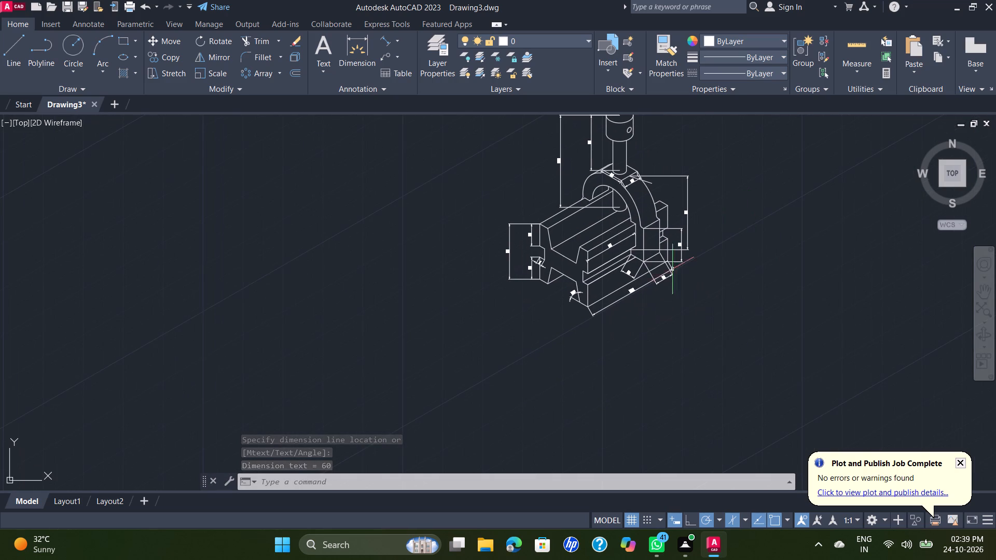
key(space)
scroll(531, 298, up, 1)
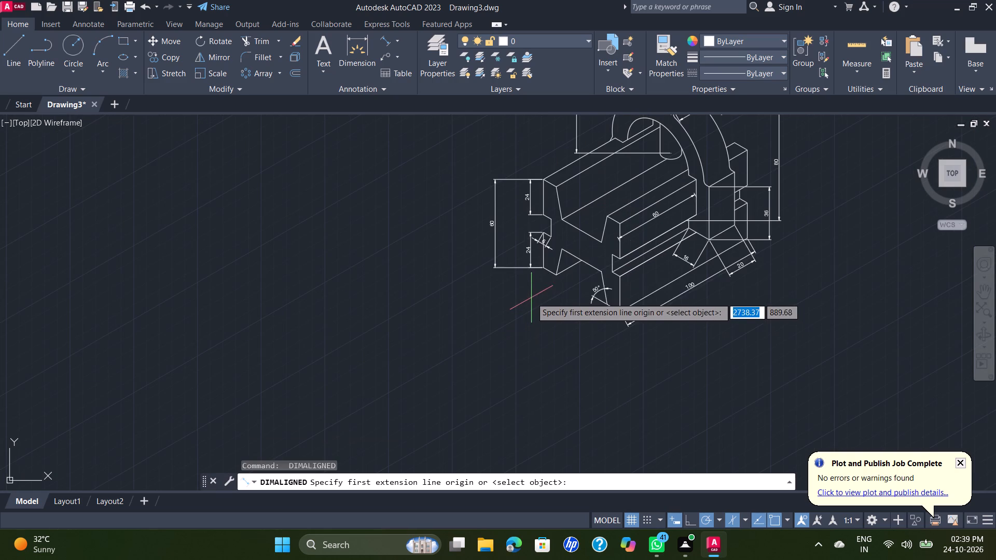
click(540, 270)
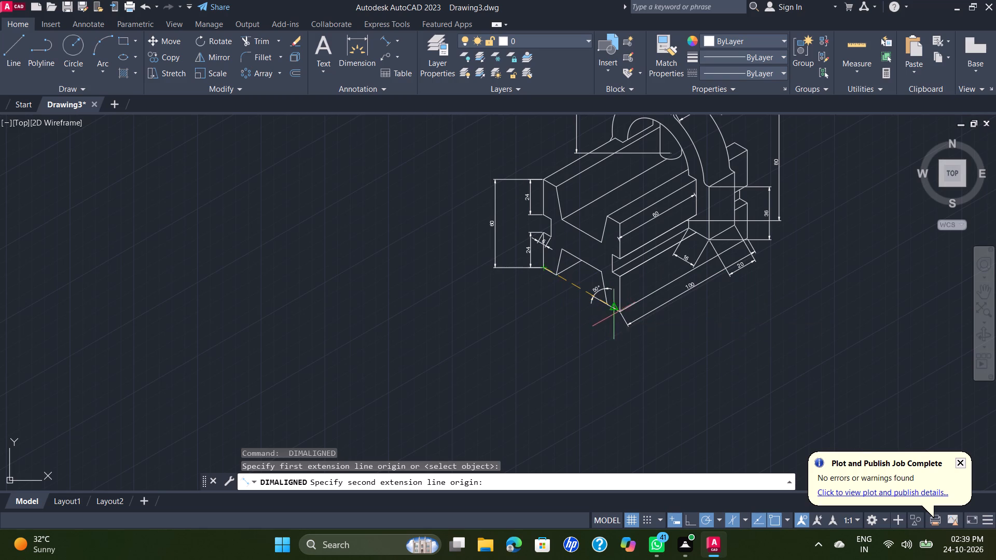
click(621, 315)
click(613, 349)
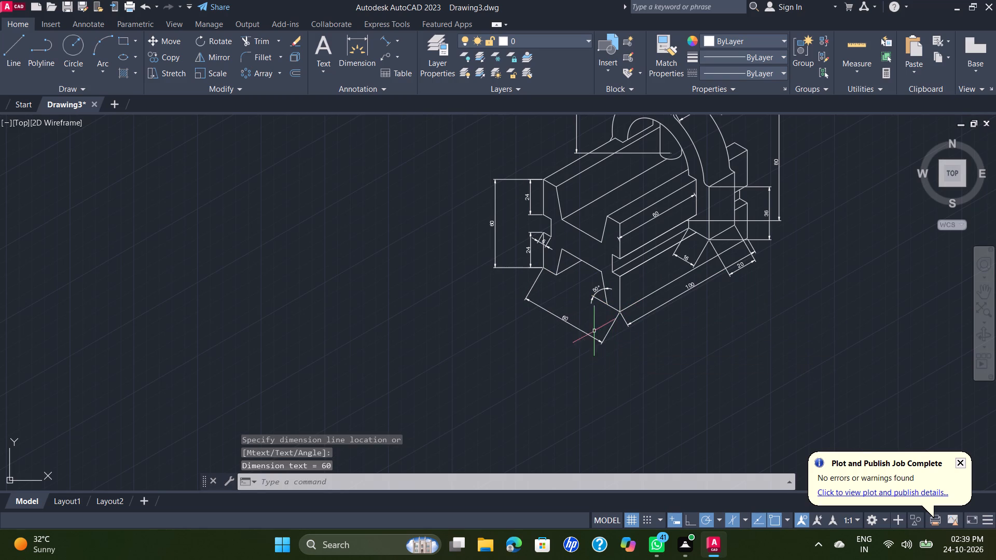
Add an aligned dimension across the lower groove's bottom opening, placed between the front face and the overall width dimension.
key(space)
click(558, 275)
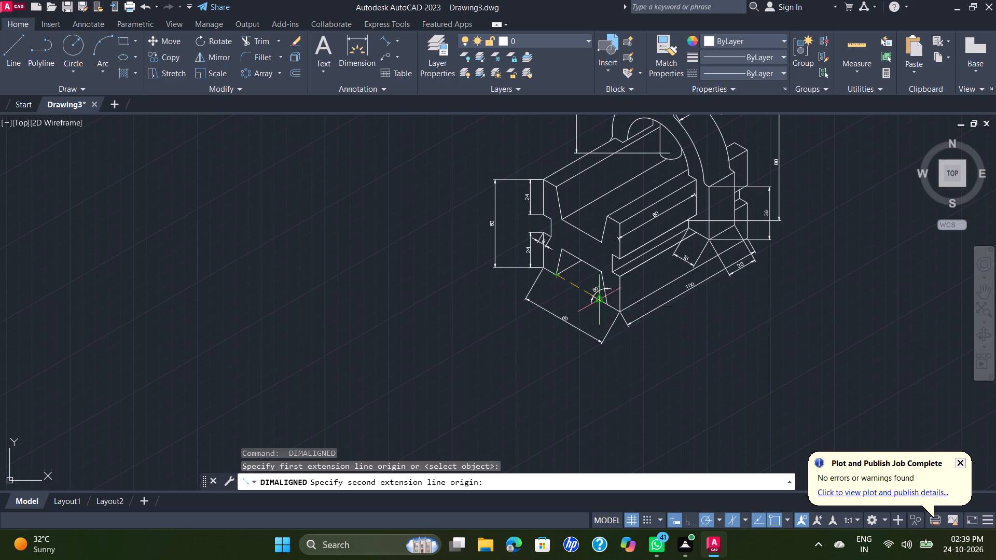
click(605, 302)
click(600, 317)
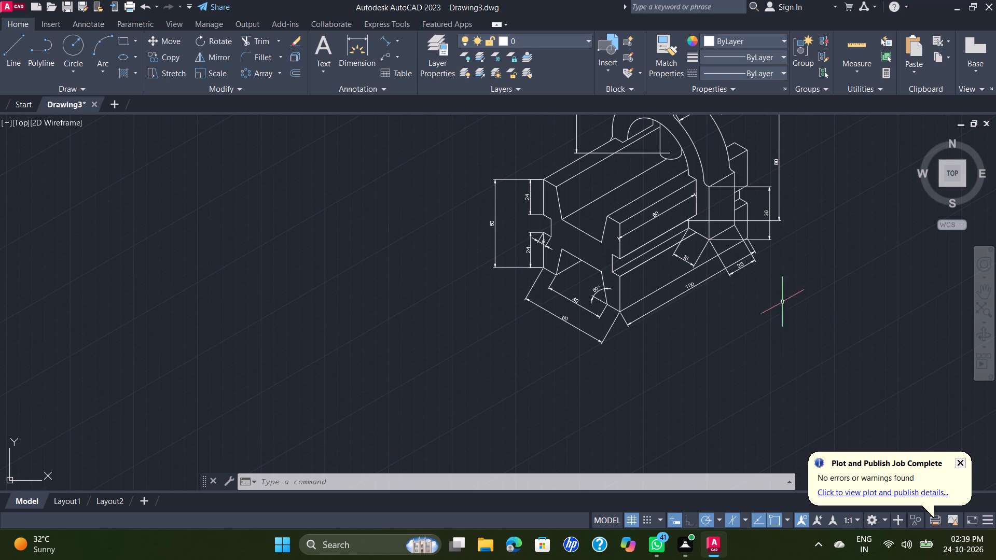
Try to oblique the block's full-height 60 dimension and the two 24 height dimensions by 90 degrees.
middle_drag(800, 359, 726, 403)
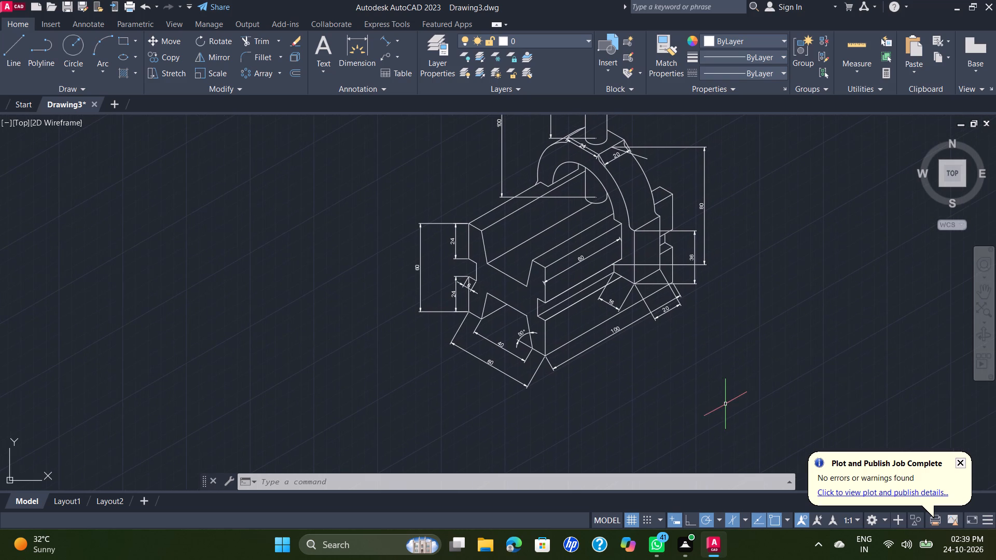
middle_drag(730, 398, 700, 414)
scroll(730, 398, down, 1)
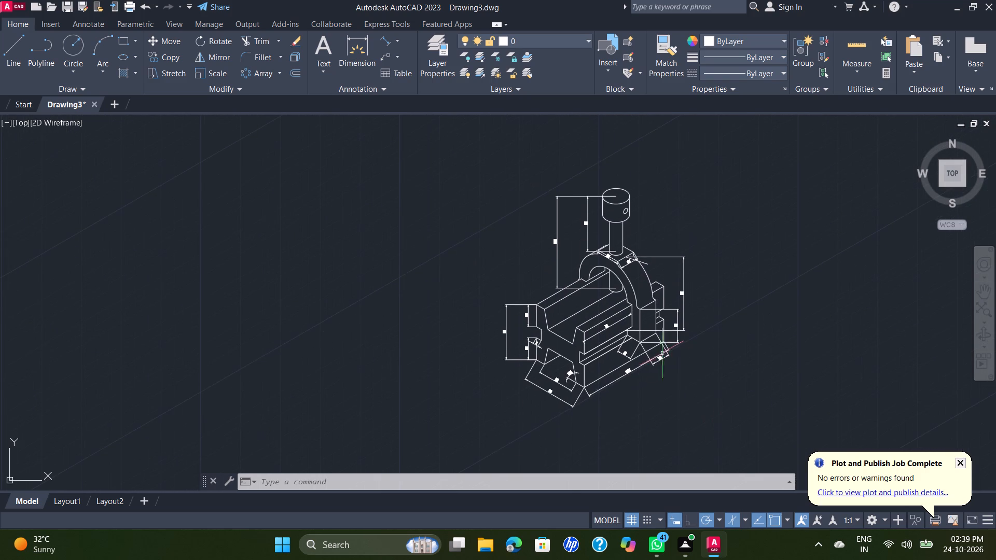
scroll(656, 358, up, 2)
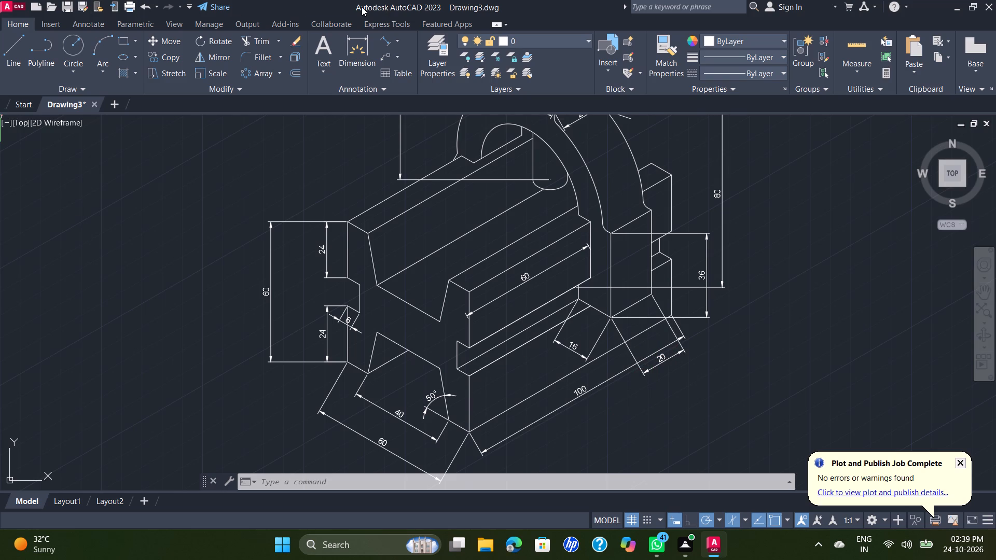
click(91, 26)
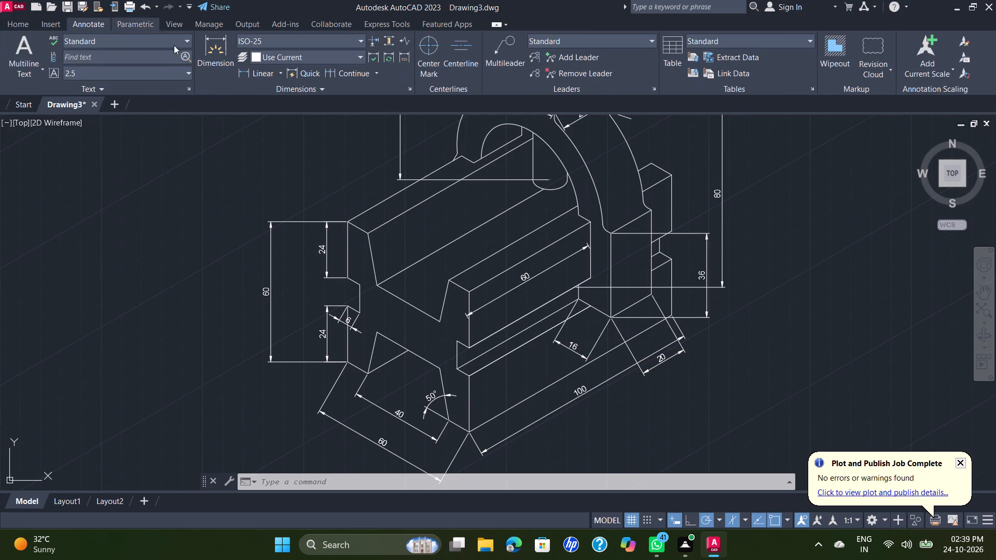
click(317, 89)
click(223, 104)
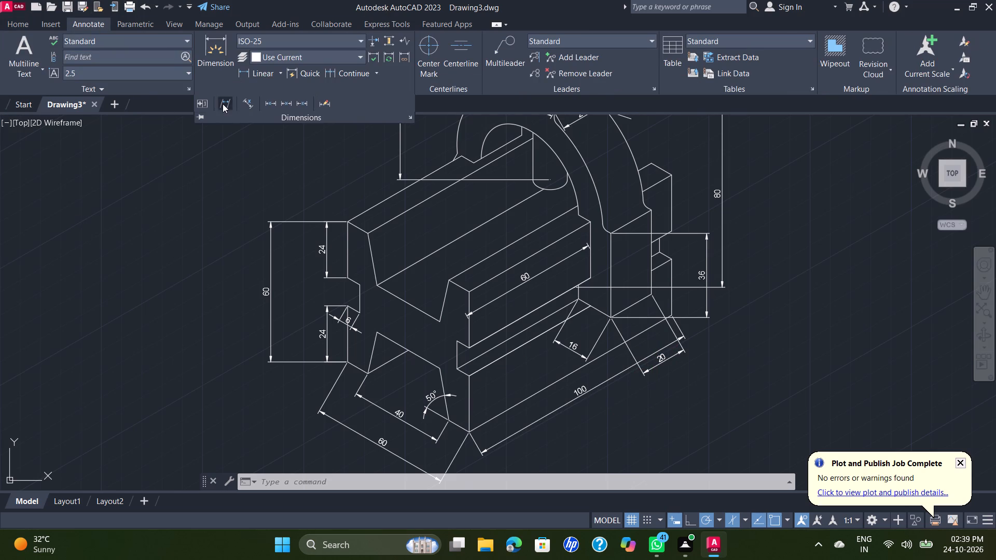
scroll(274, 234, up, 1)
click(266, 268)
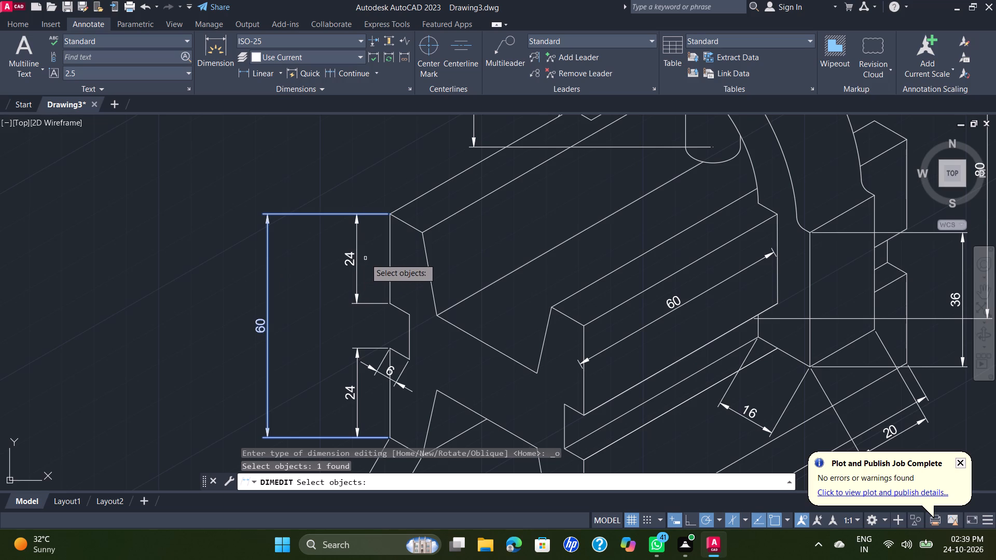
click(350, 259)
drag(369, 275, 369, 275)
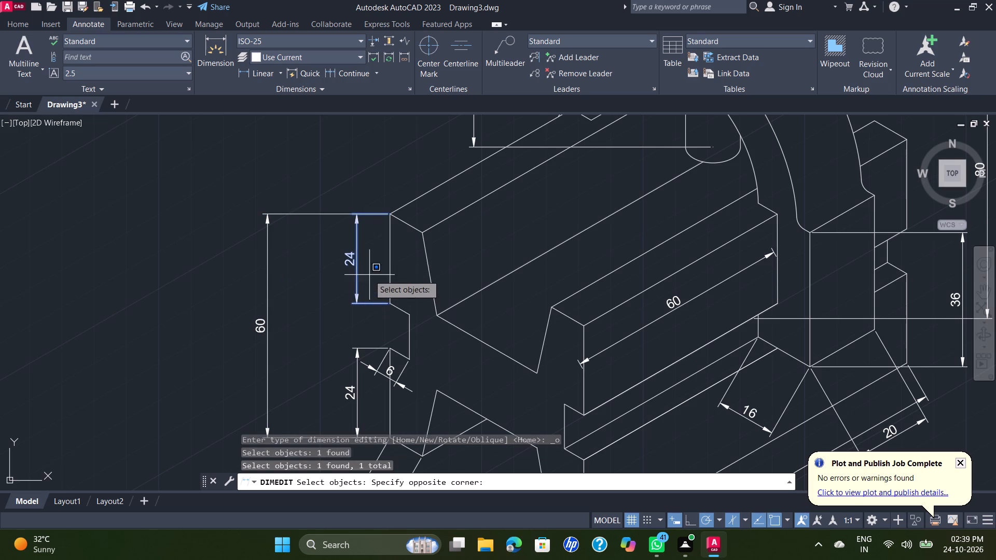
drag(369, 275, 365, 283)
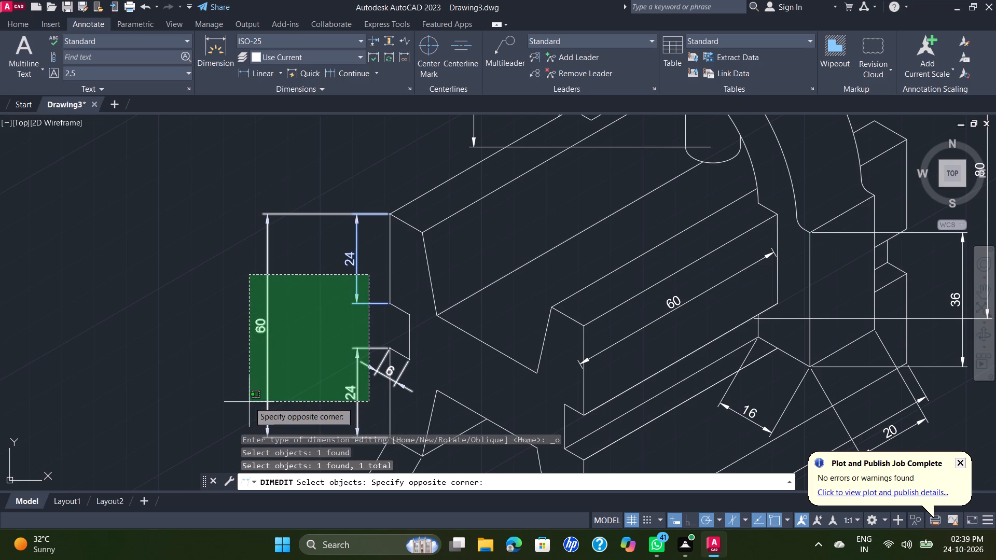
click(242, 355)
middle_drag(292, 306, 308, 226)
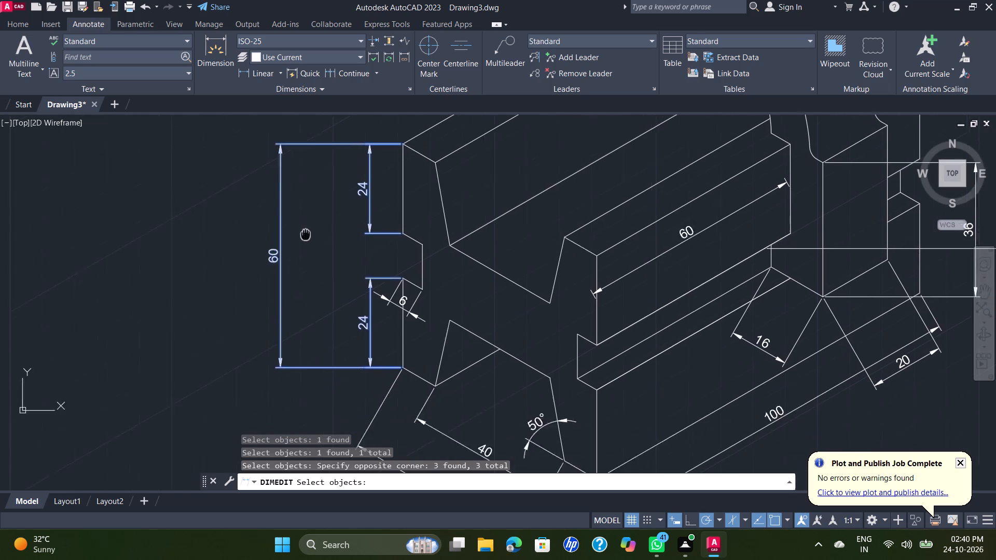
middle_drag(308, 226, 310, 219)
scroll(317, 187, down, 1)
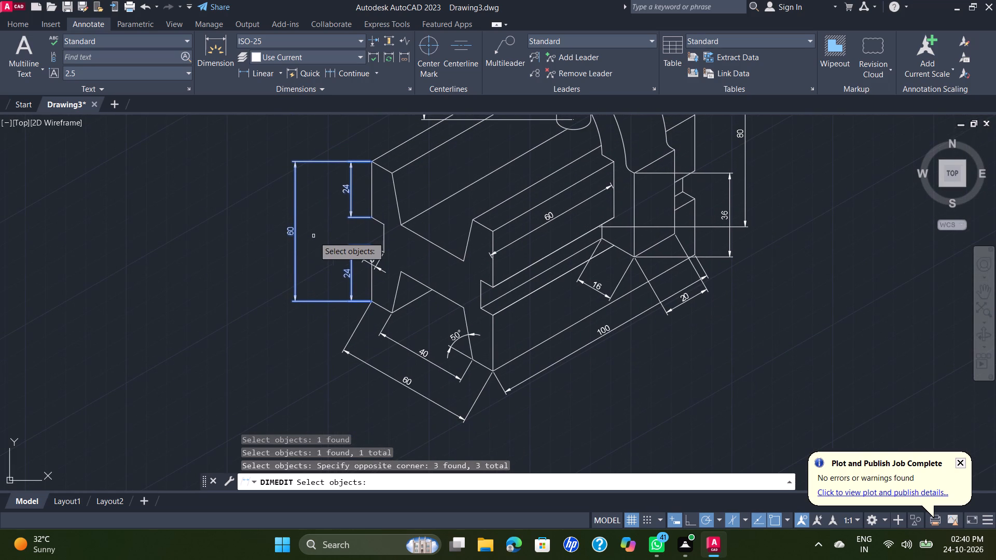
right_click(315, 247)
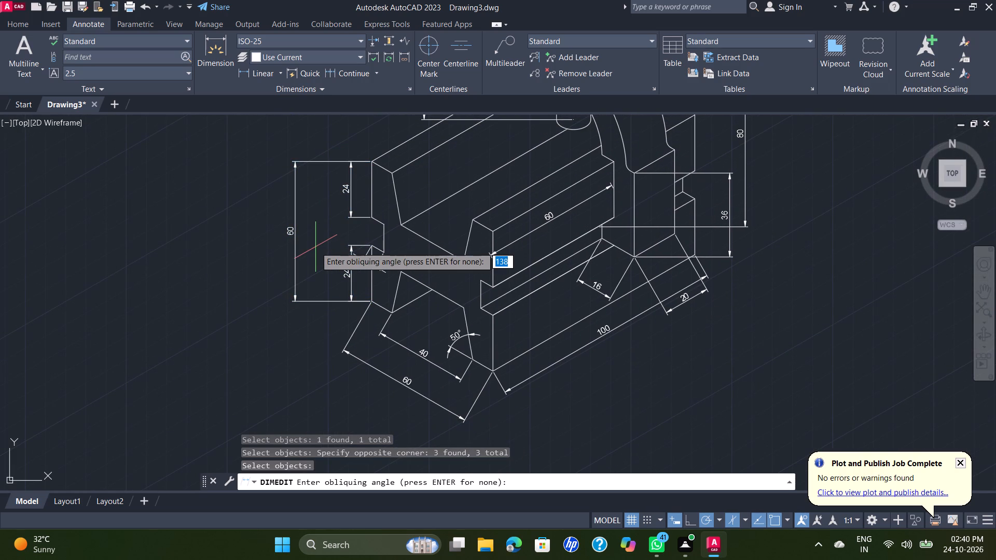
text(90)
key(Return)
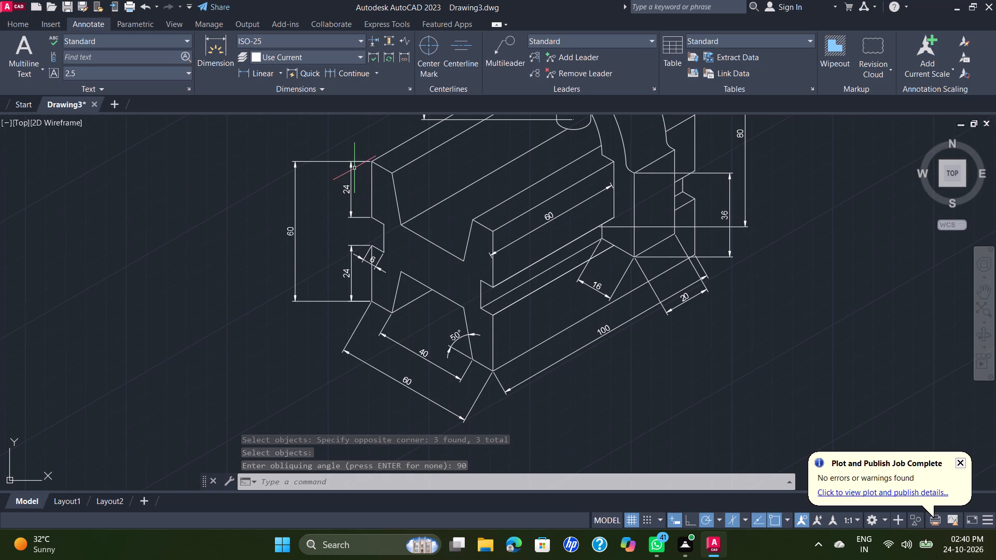
Oblique the block's full-height 60 dimension and the two 24 height dimensions to 150 degrees.
key(space)
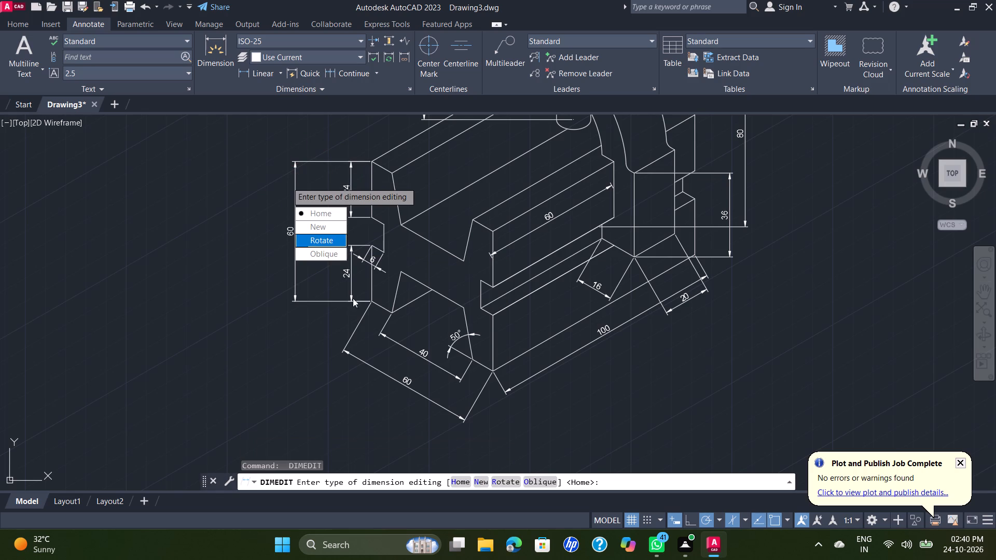
drag(335, 256, 287, 182)
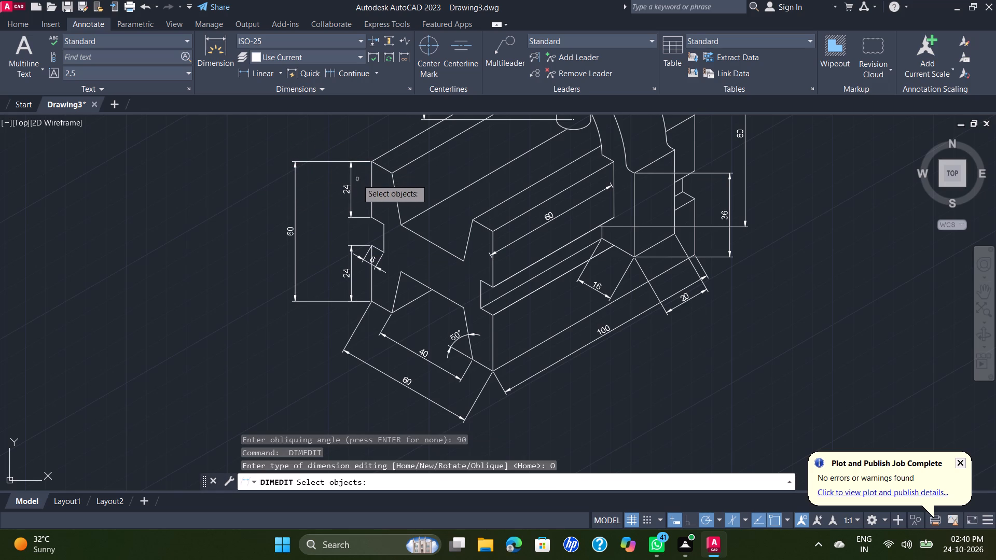
click(357, 179)
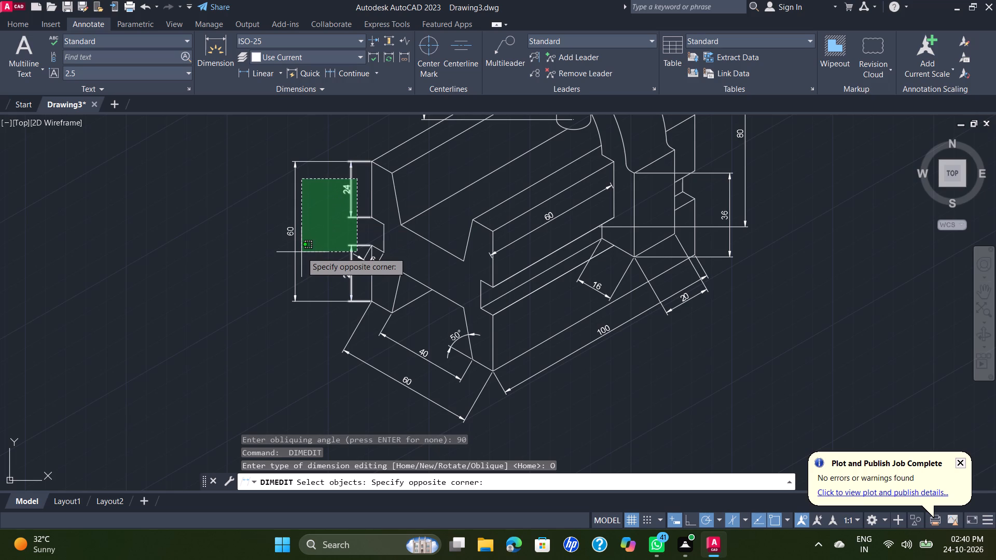
click(294, 249)
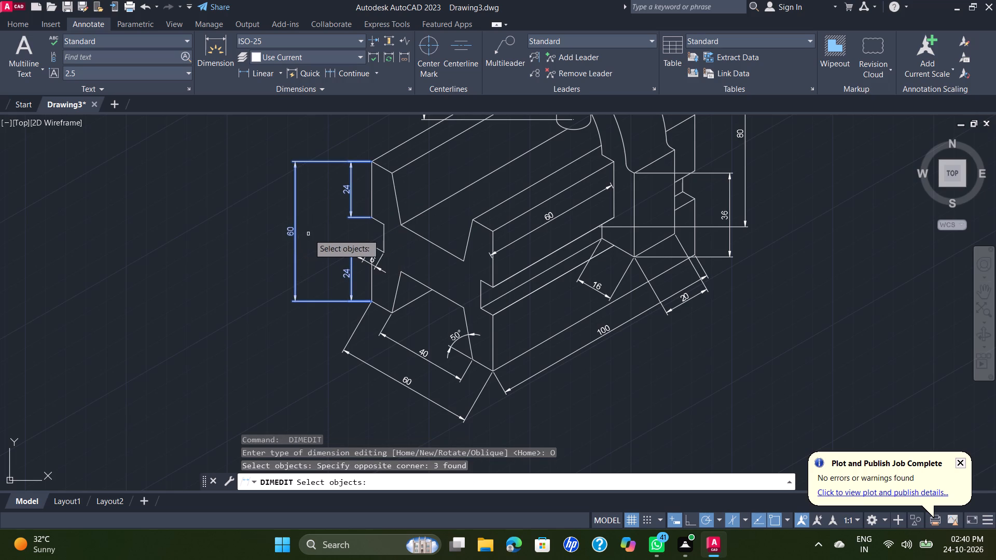
right_click(310, 234)
text(150)
key(Return)
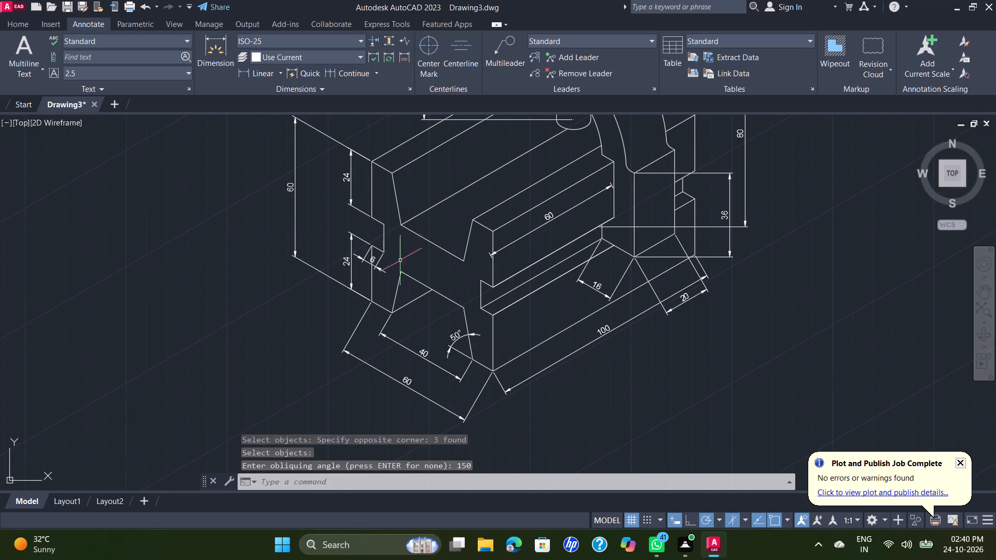
Oblique the 6 depth dimension at the front face's side groove to 90 degrees.
click(380, 260)
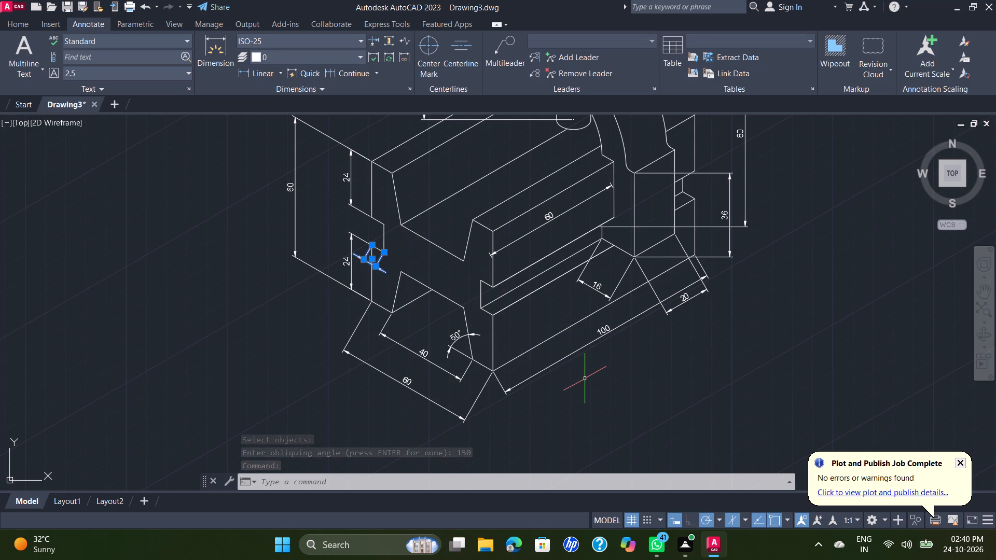
key(space)
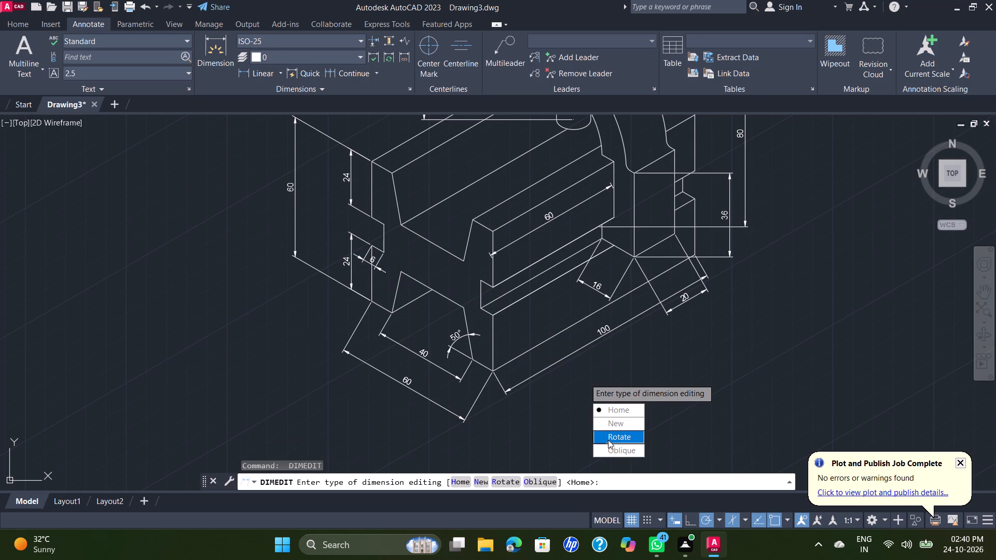
drag(608, 449, 585, 379)
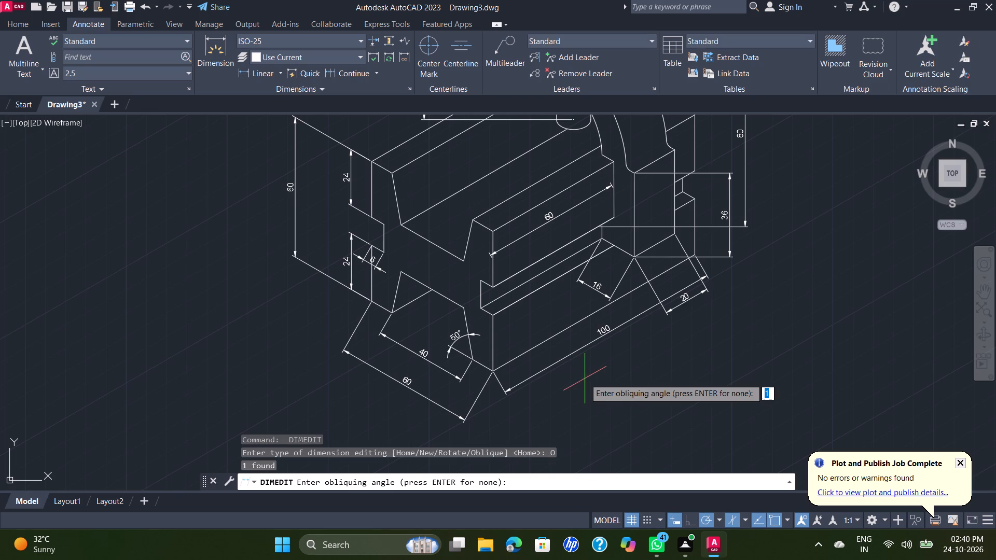
text(90)
key(Return)
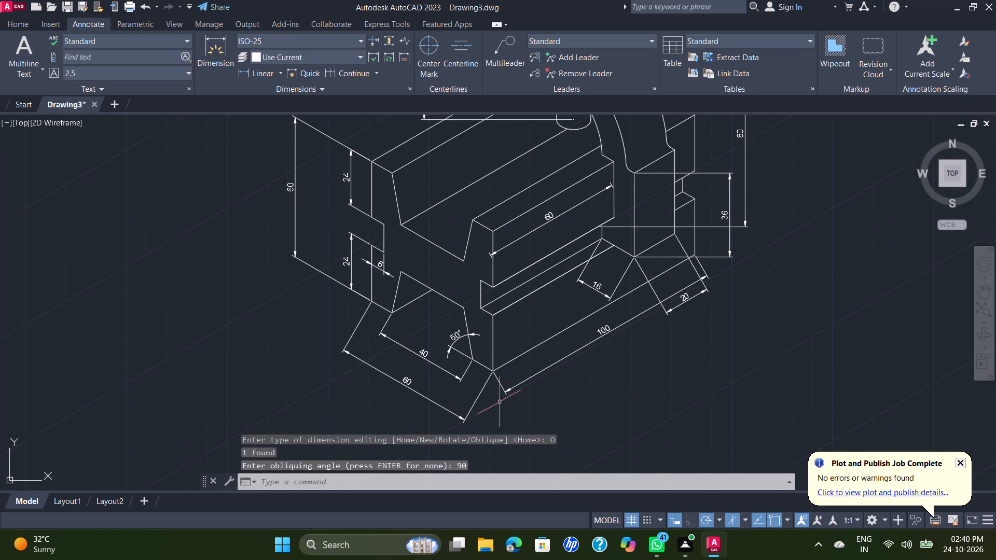
Oblique the 40 groove-opening dimension and the 60 overall width dimension below the front face to 90 degrees.
click(493, 405)
click(404, 374)
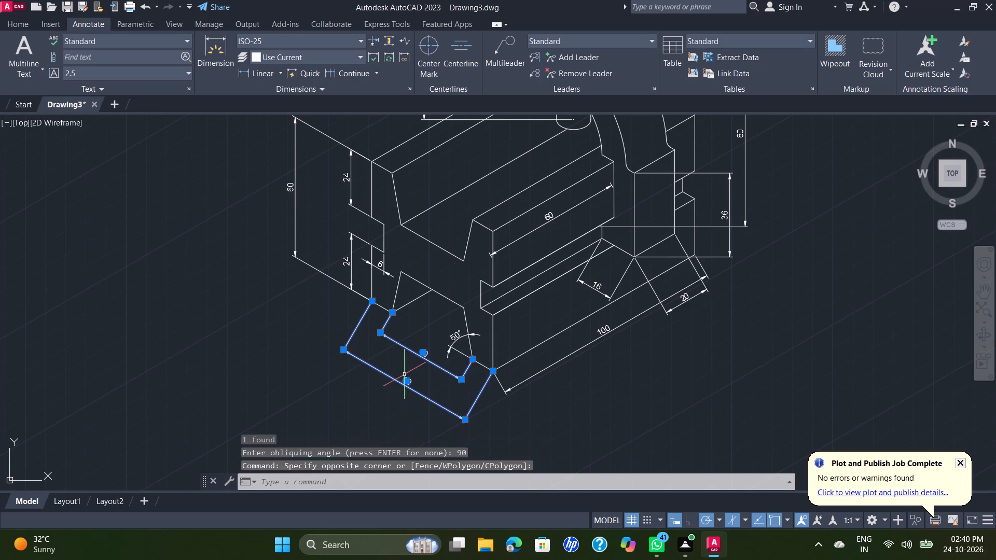
key(space)
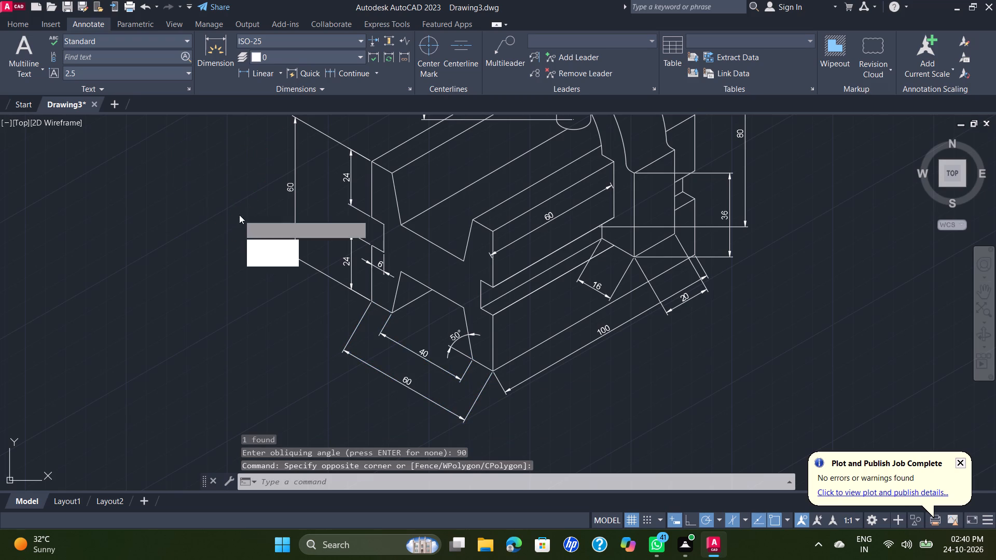
drag(278, 289, 239, 215)
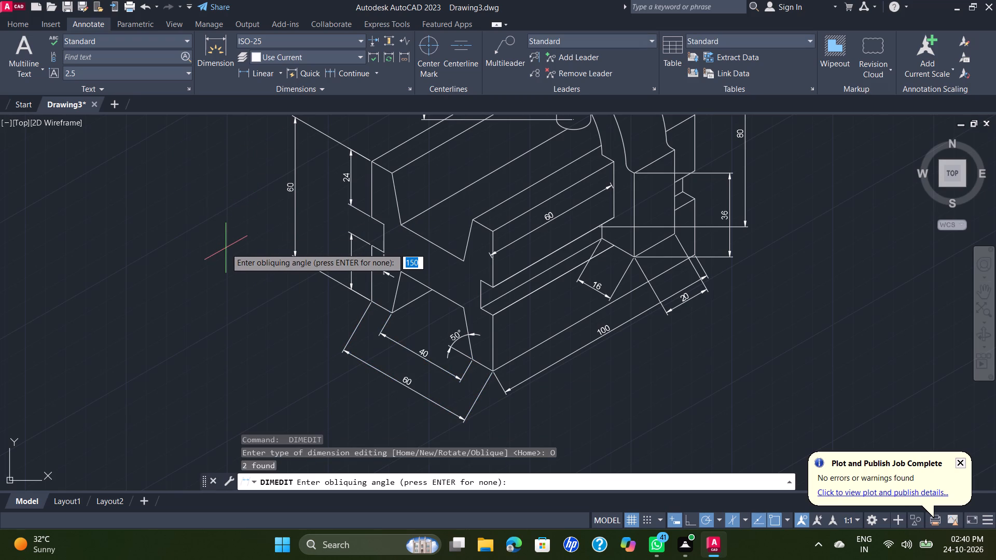
text(90)
key(Return)
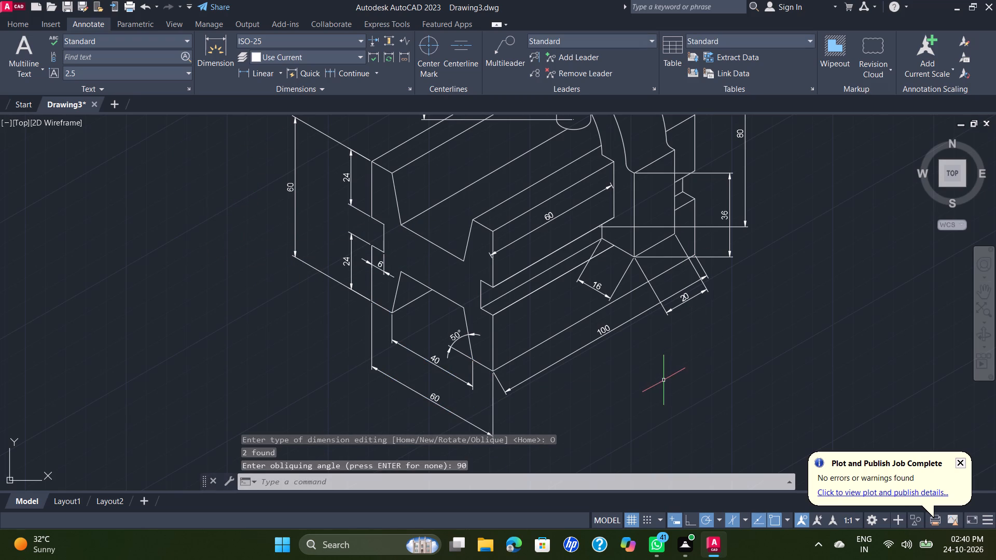
Oblique the block's 100 length dimension and the clamp leg's 16 and 20 bottom-edge dimensions to 90 degrees.
middle_drag(661, 380, 606, 337)
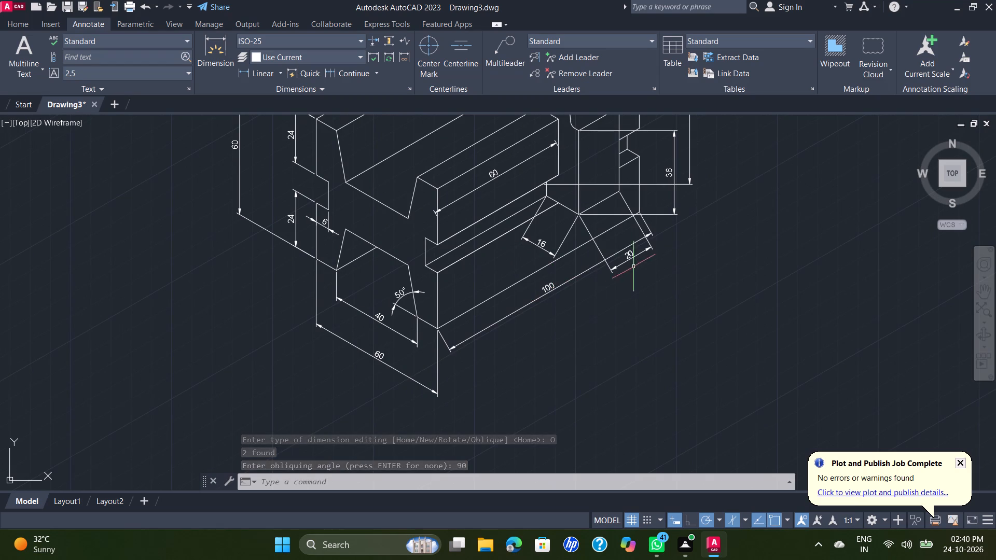
click(690, 242)
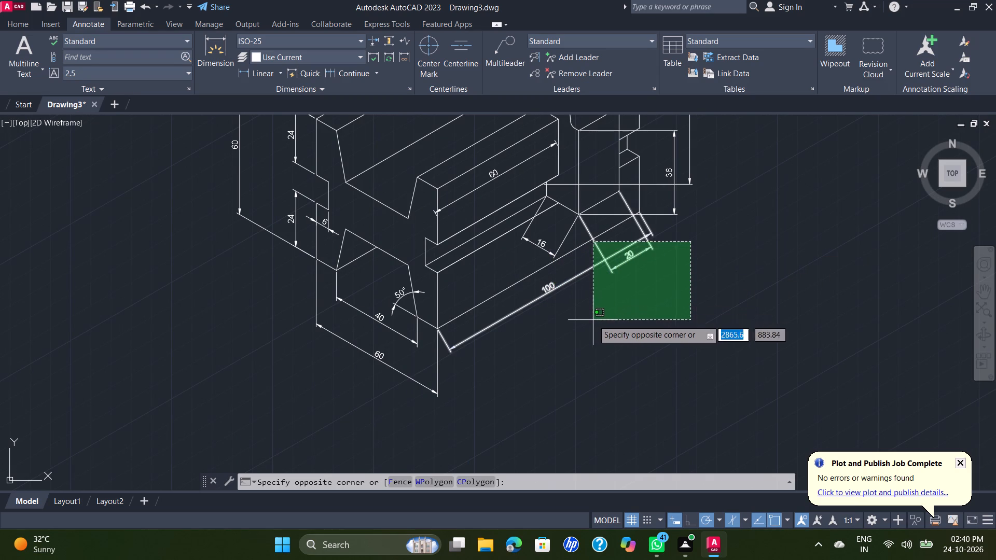
click(517, 333)
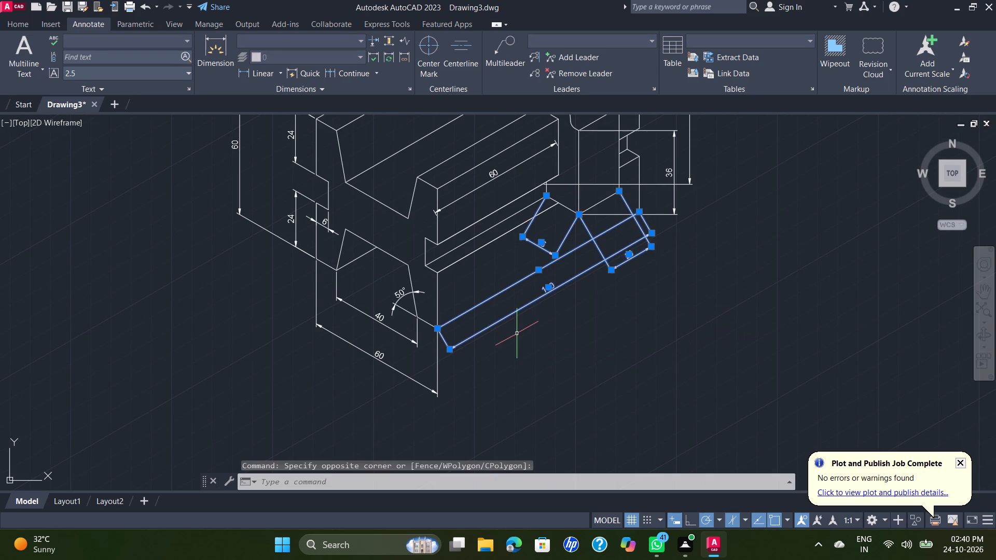
click(306, 93)
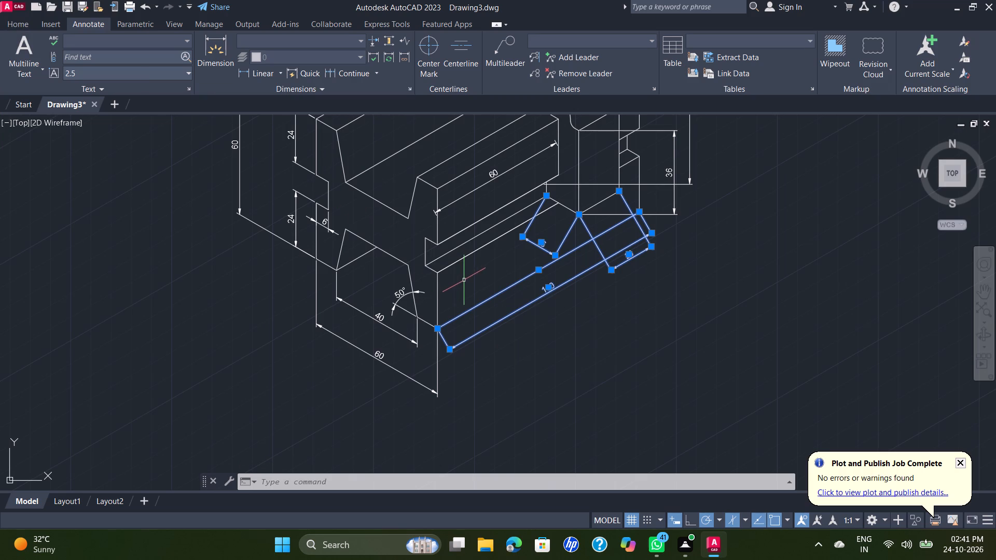
key(space)
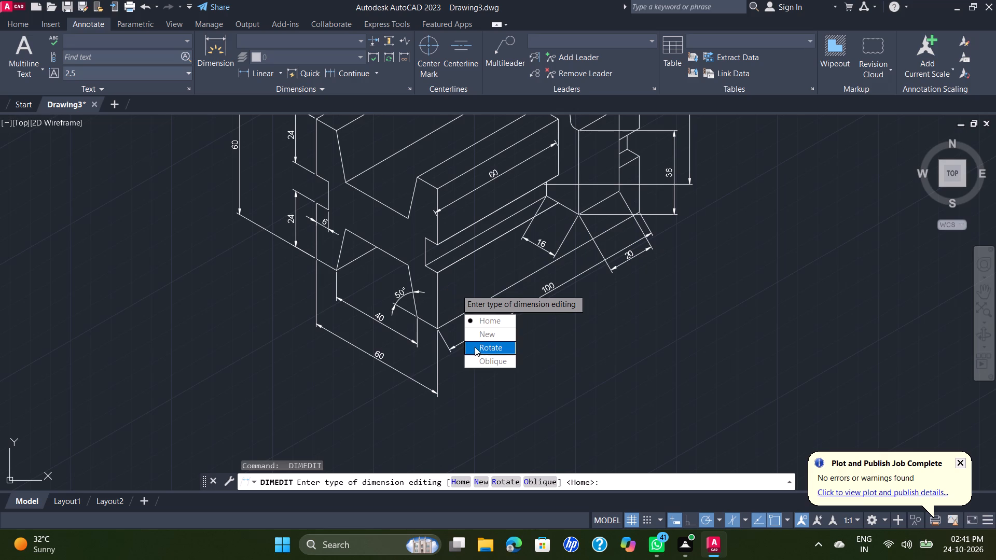
drag(476, 358, 456, 289)
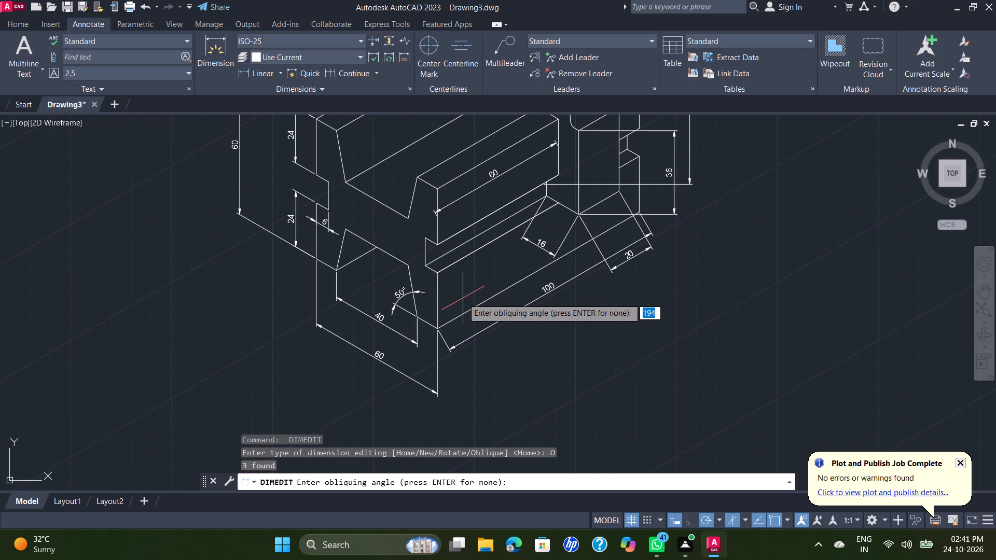
key(9)
key(0)
key(Return)
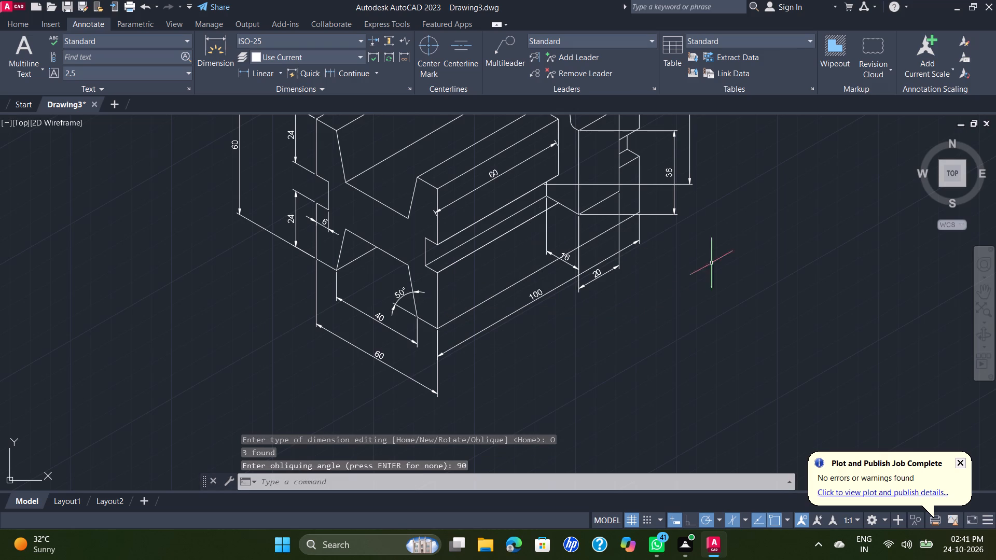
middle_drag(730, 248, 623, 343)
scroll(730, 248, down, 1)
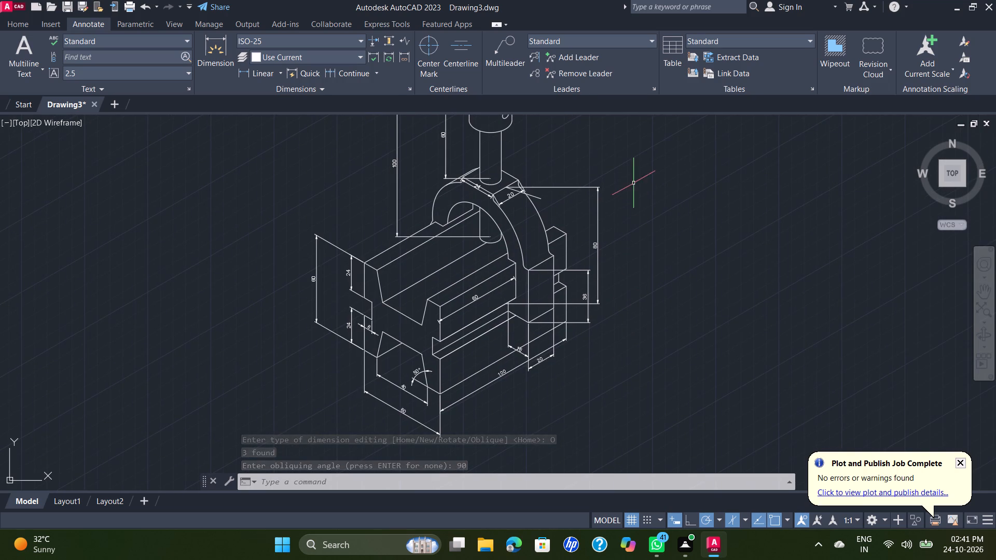
Oblique the clamp arch's 80 height dimension and the clamp leg's 36 height dimension to 30 degrees.
click(633, 172)
click(582, 299)
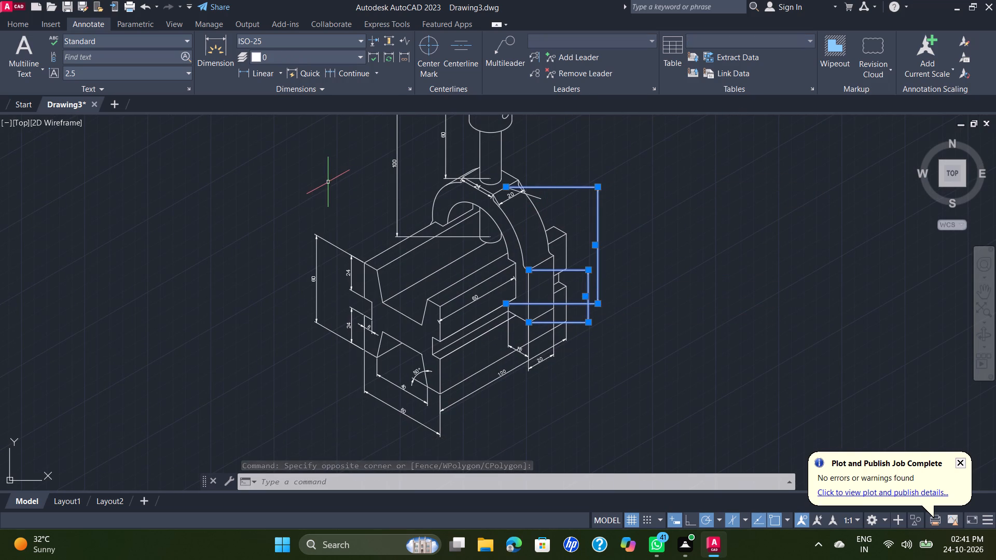
key(space)
drag(375, 254, 328, 182)
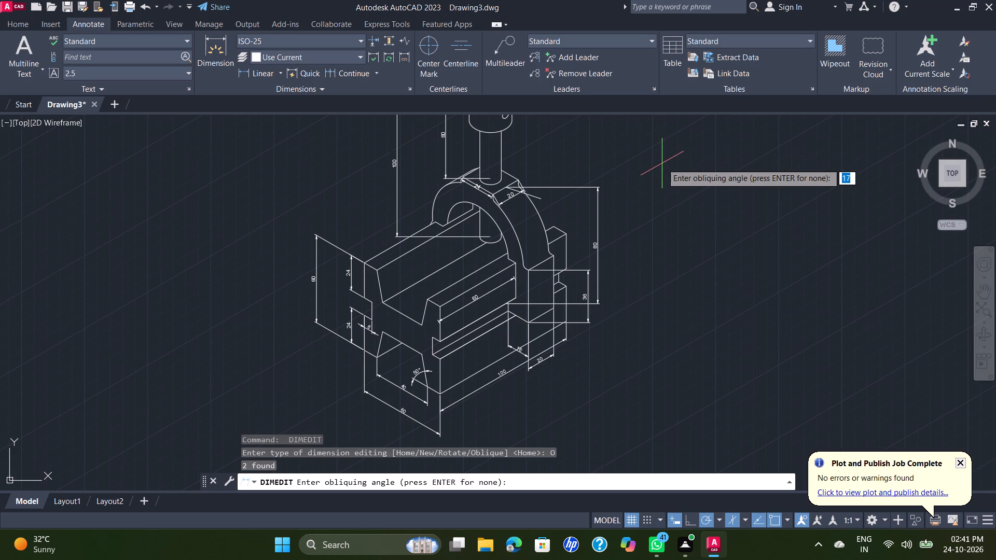
text(30)
key(Return)
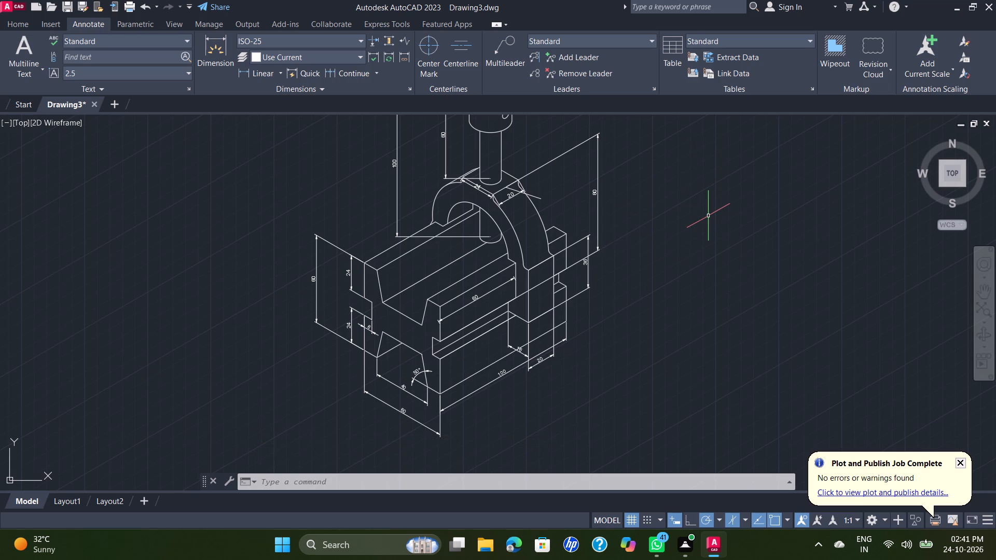
Select the vertical 60 dimension beside the holed-head cylinder for obliquing.
scroll(621, 236, up, 3)
scroll(620, 236, down, 1)
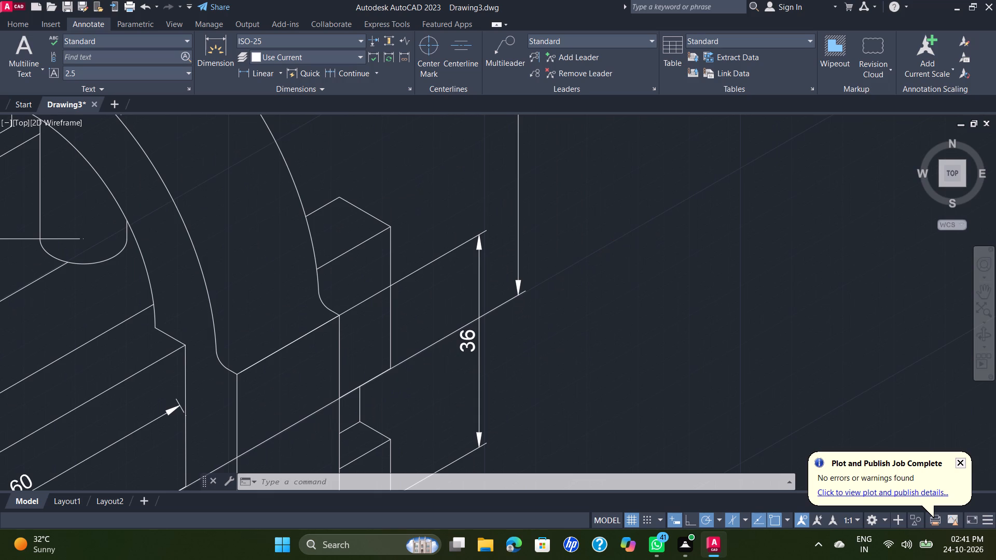
scroll(620, 236, down, 1)
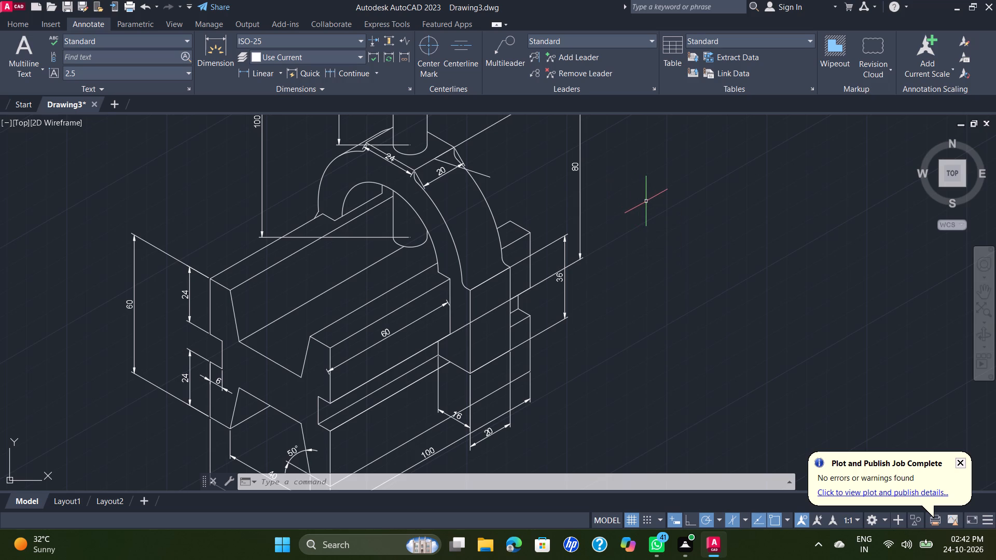
scroll(637, 211, down, 1)
middle_drag(637, 211, 633, 237)
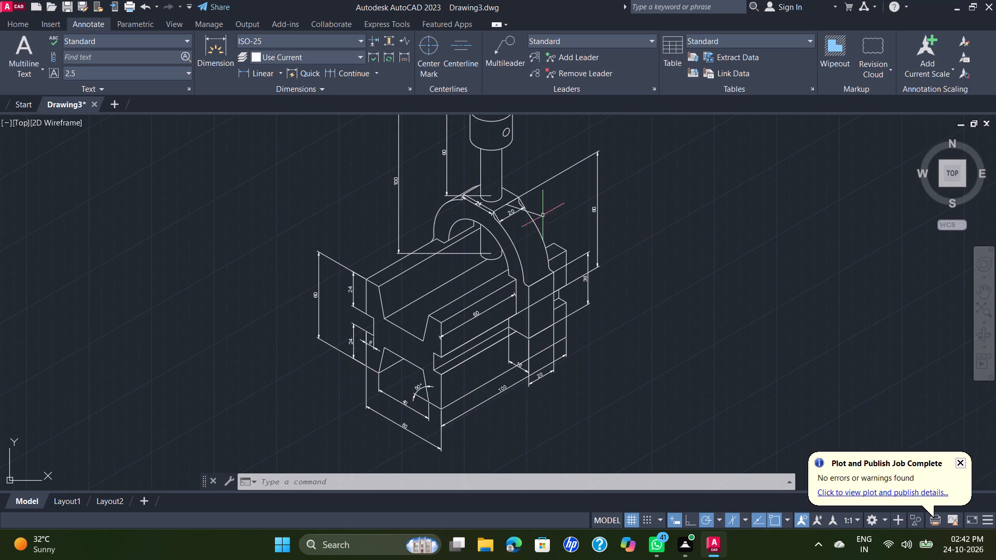
middle_drag(513, 207, 507, 262)
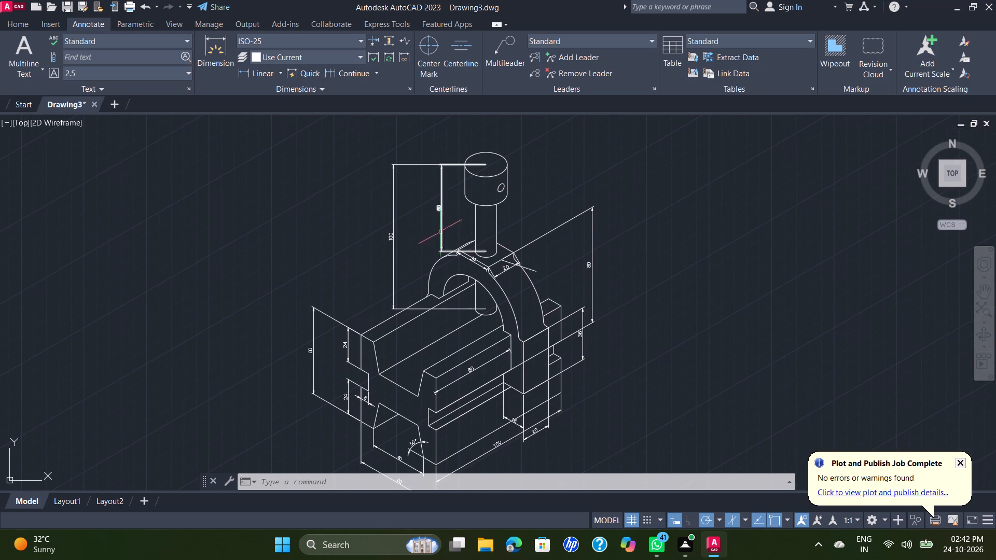
click(450, 231)
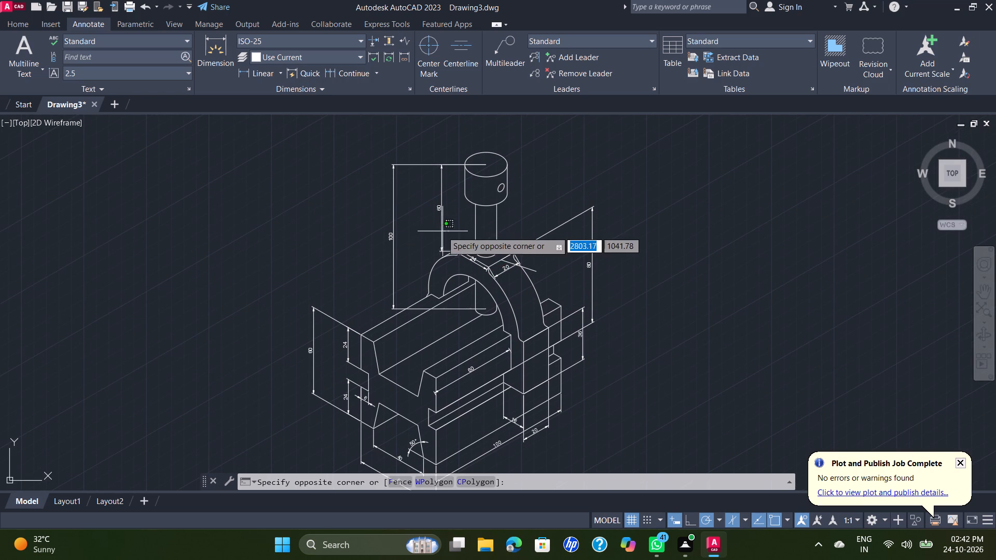
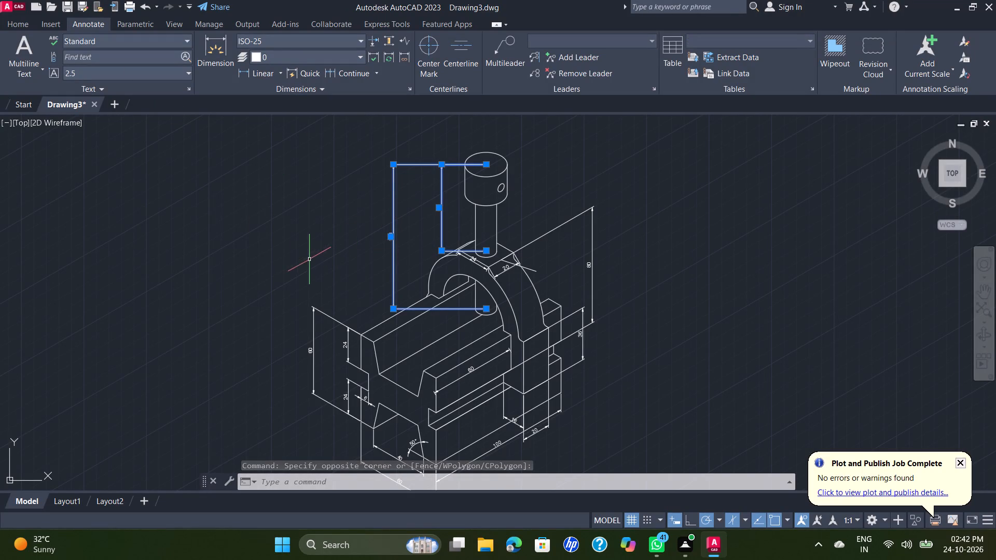
Oblique the two vertical dimensions beside the screw, 100 and 60, to an angle of 150 degrees.
key(space)
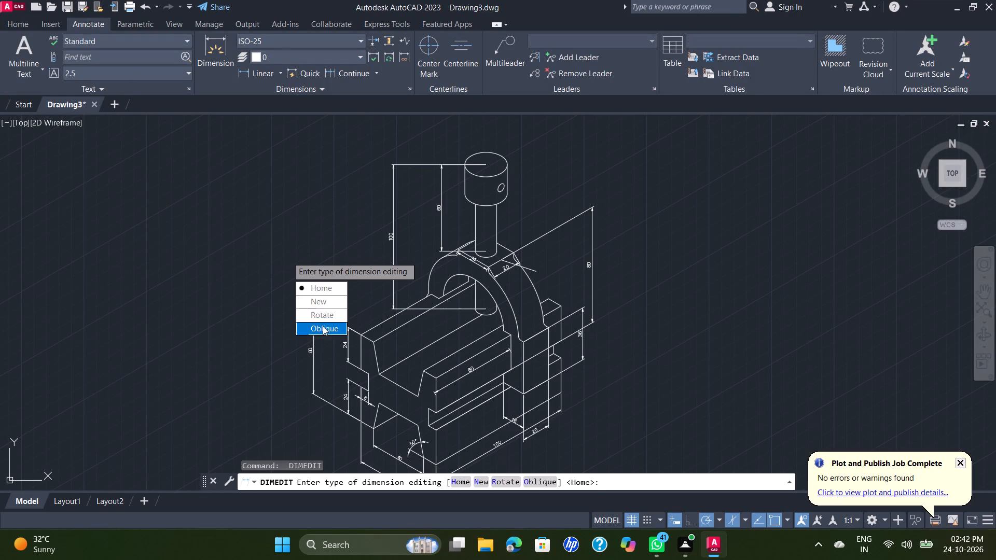
drag(325, 332, 287, 257)
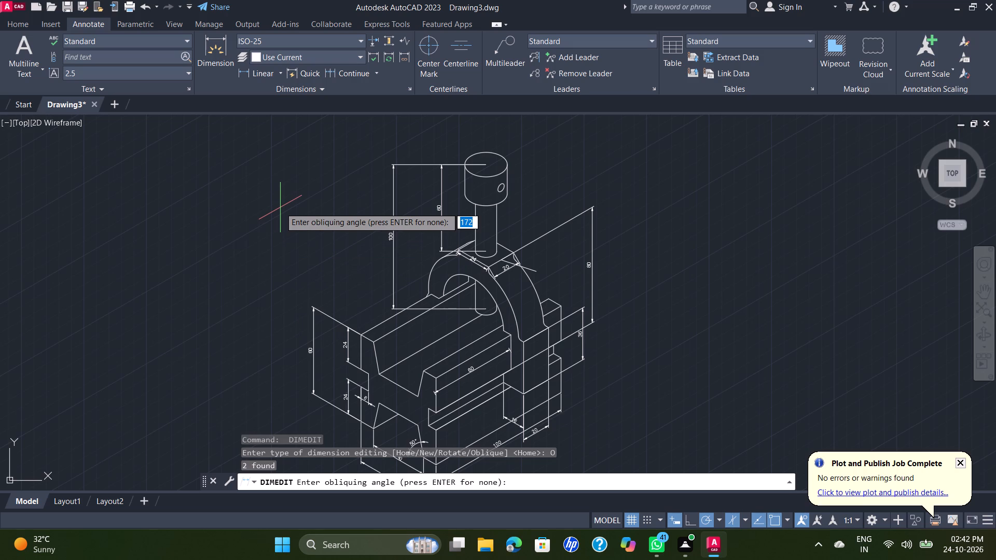
text(15)
key(0)
key(Return)
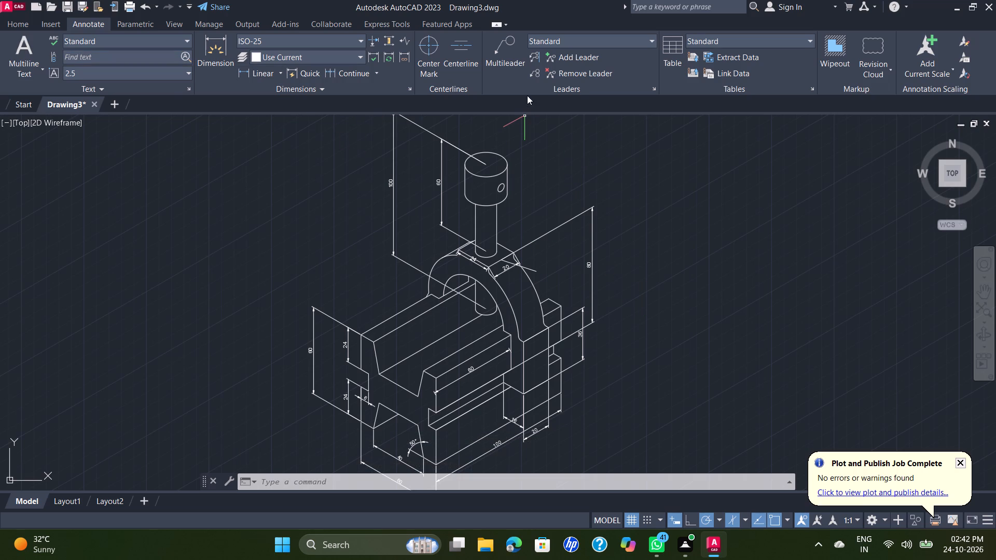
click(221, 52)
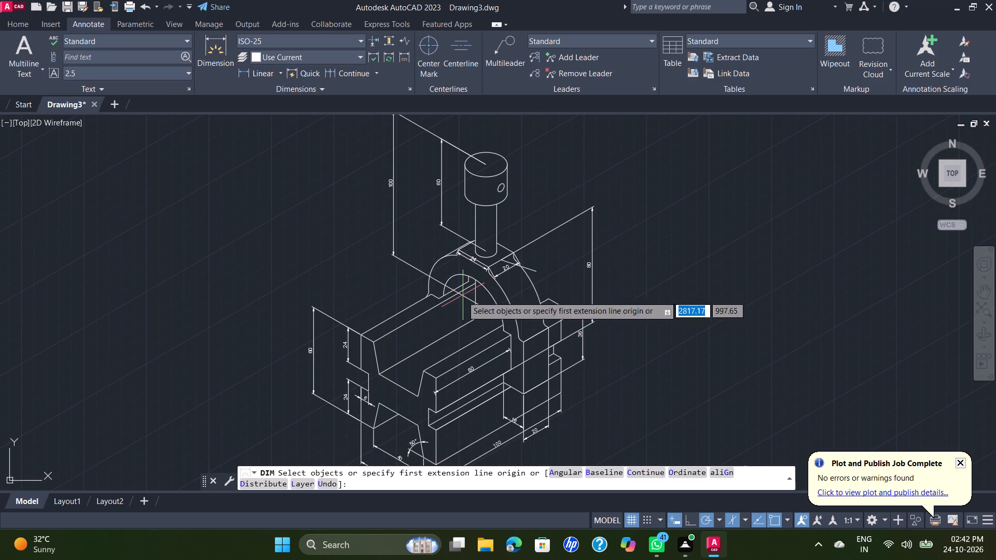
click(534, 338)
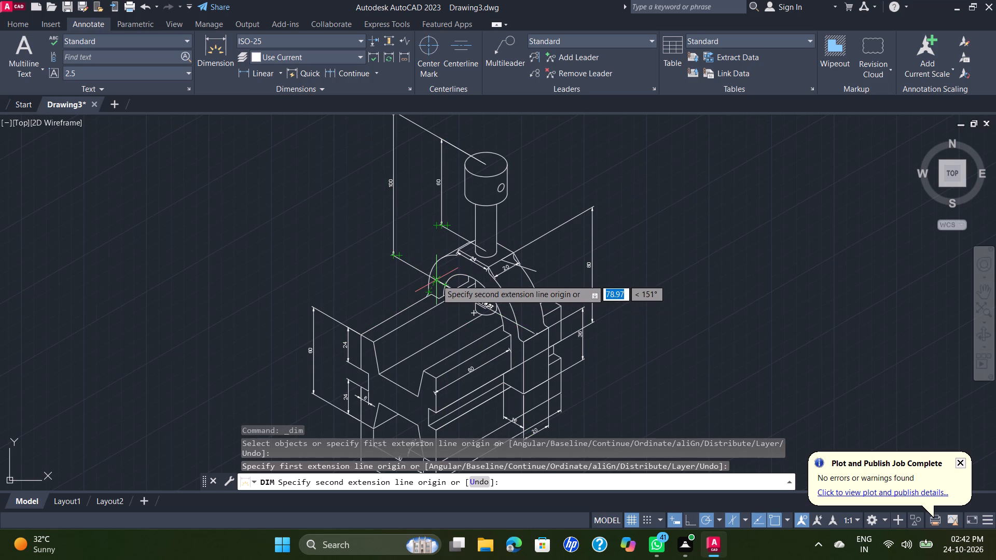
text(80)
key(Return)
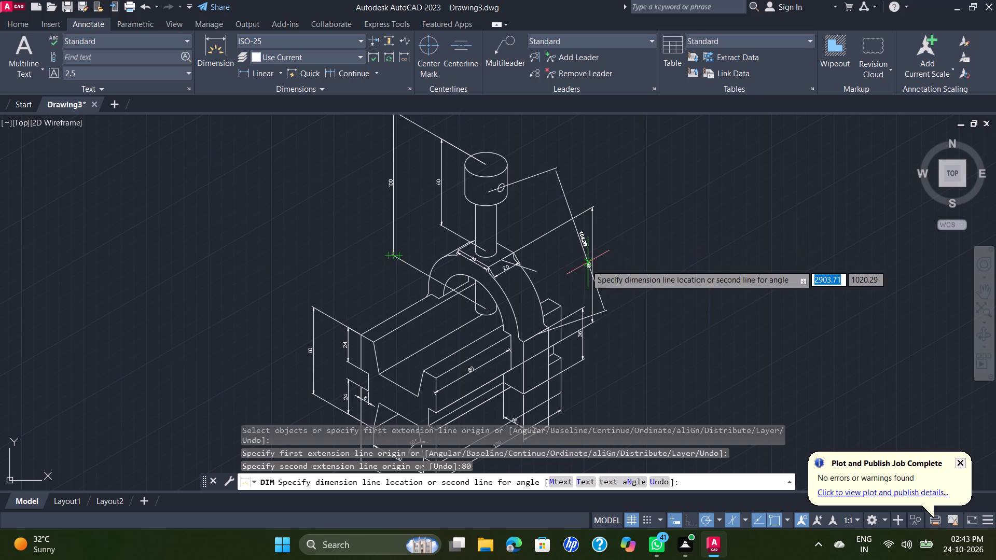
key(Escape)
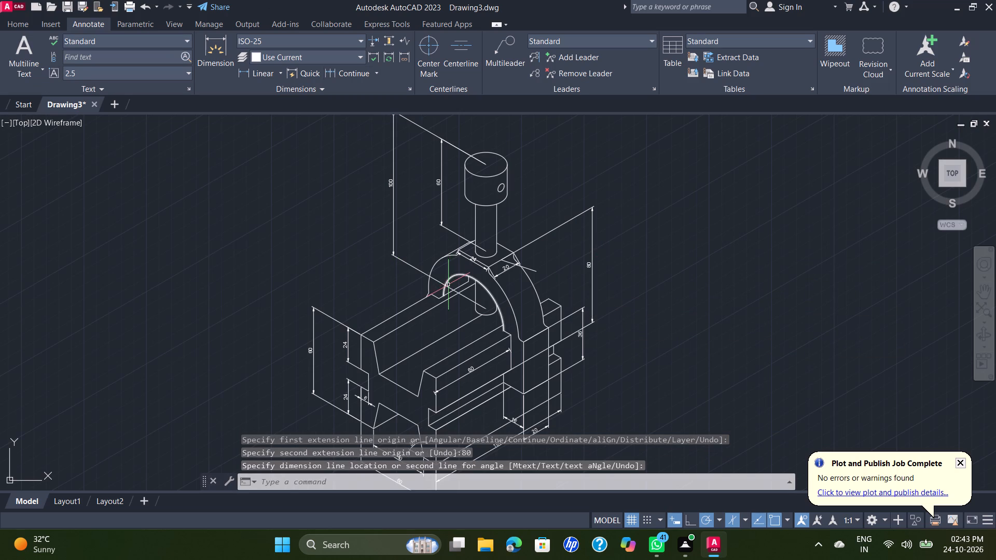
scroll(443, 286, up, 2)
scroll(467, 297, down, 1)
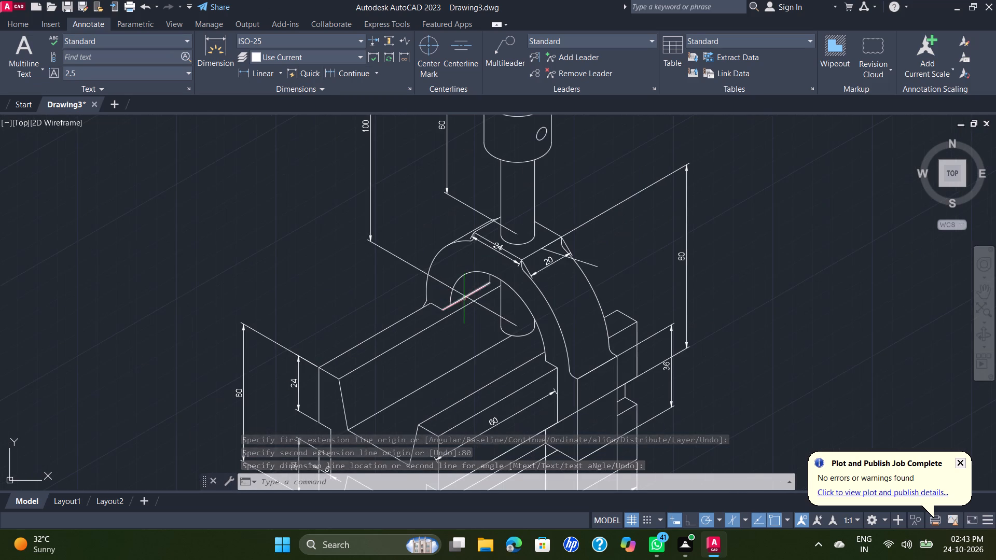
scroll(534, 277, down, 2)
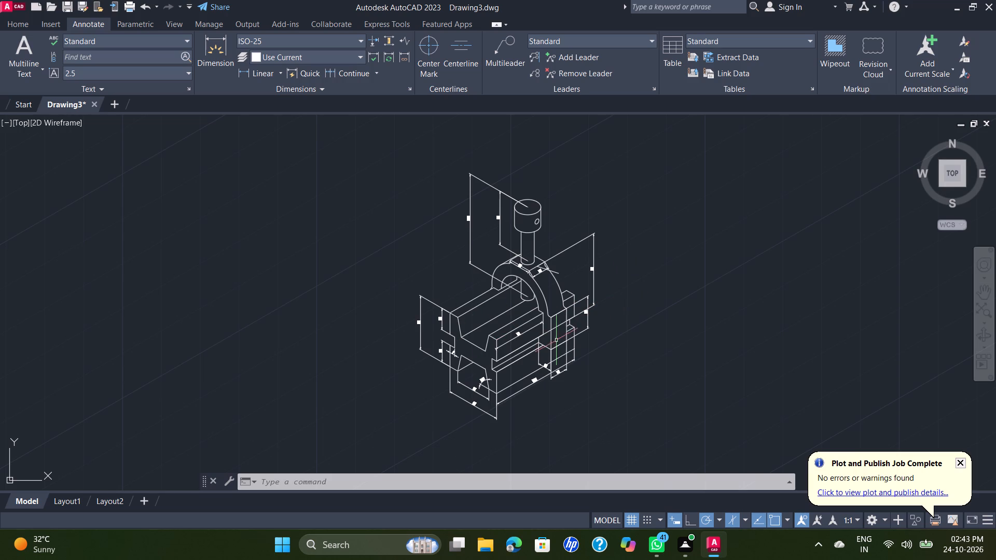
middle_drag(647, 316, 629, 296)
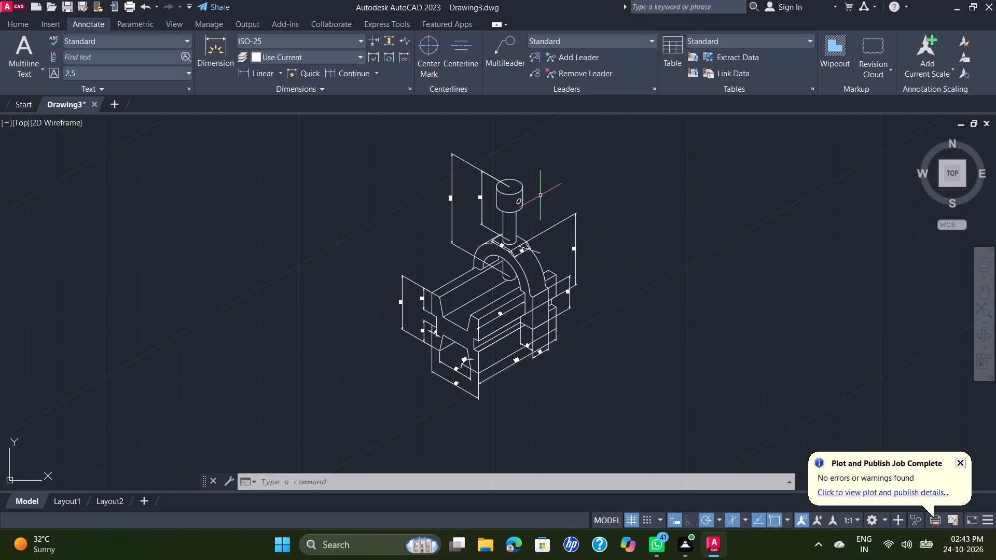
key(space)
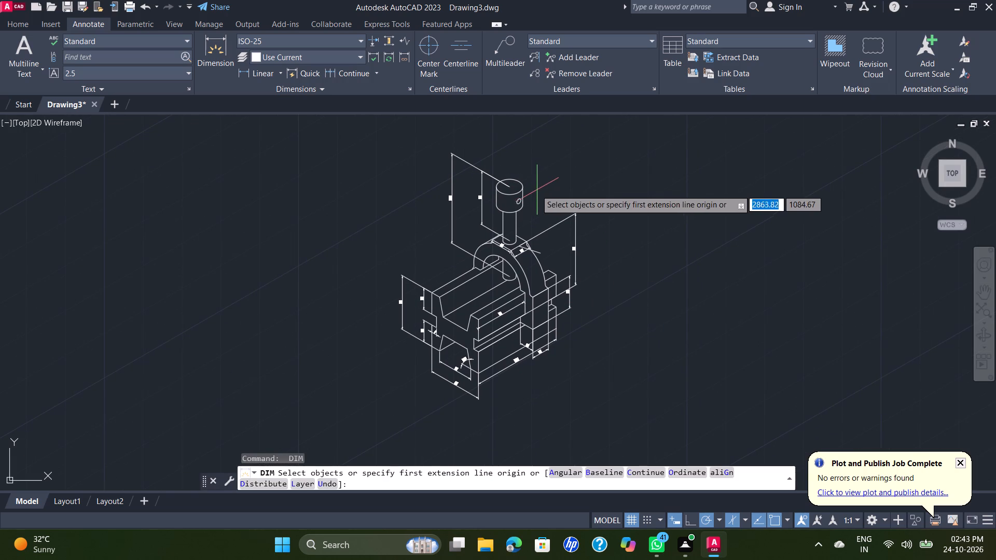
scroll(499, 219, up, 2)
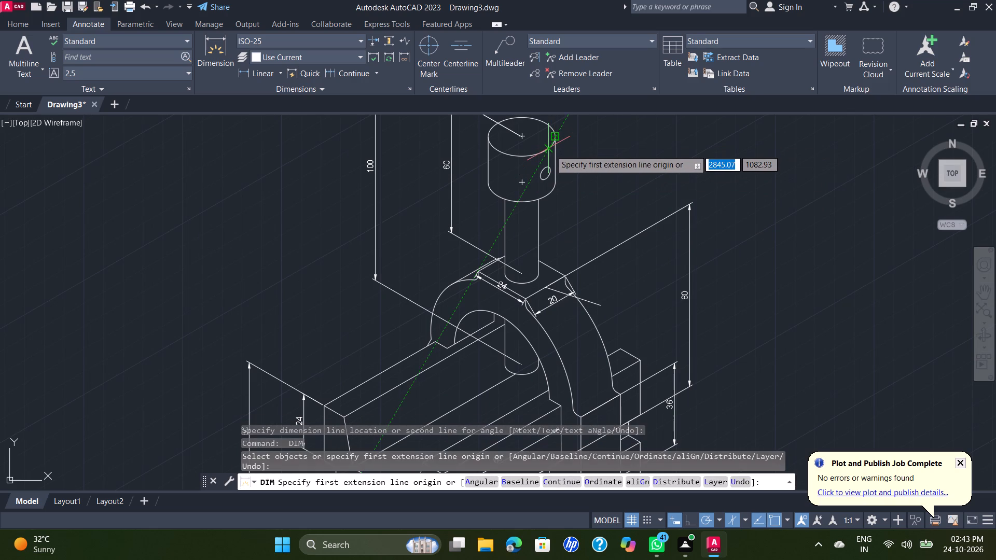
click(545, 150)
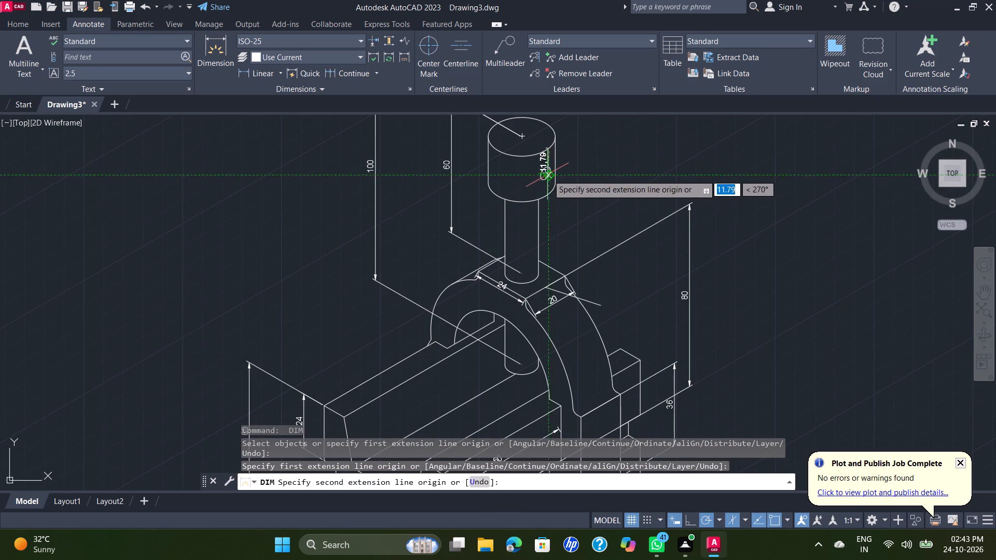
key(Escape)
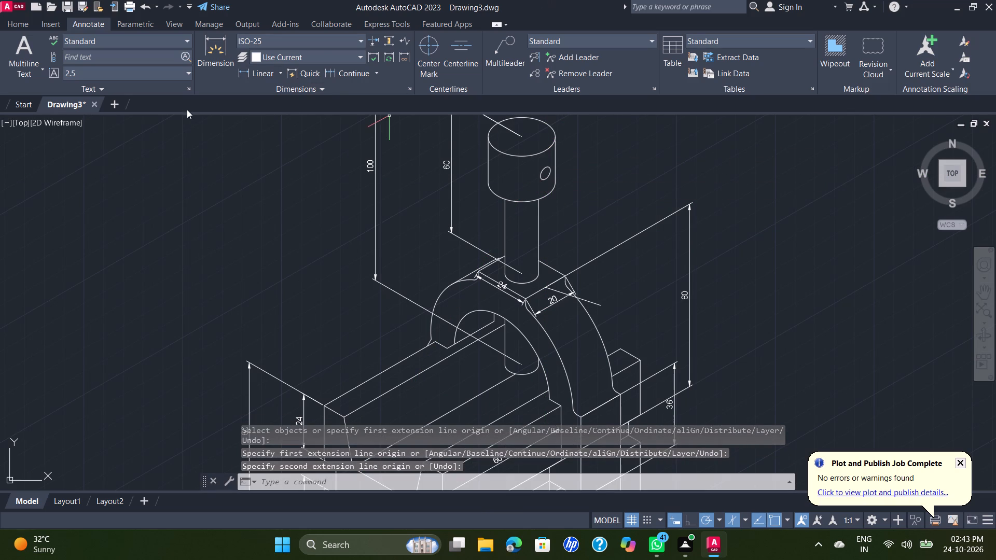
Dimension the height of the screw's cylindrical head along its left side edge, placing the dimension just outside it.
click(213, 57)
scroll(564, 179, up, 2)
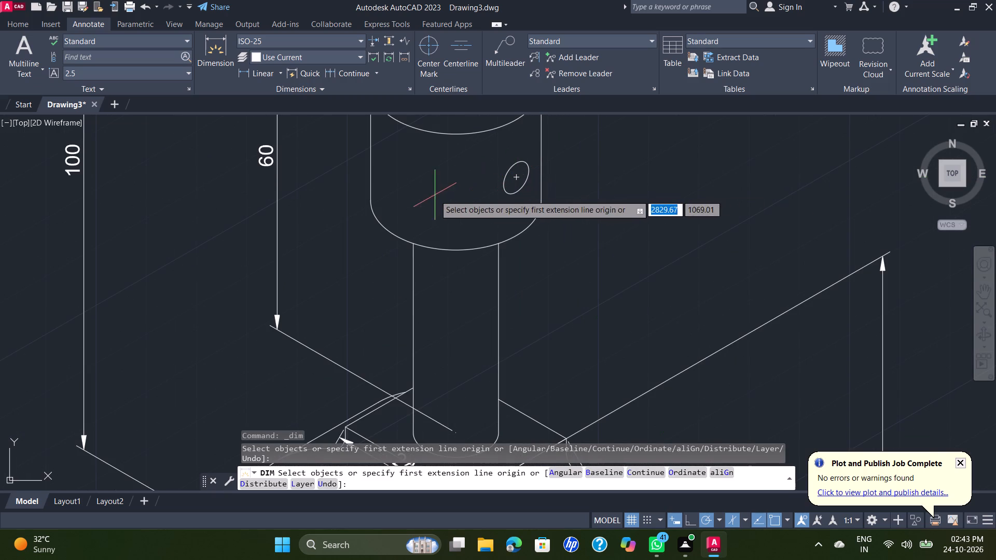
click(369, 157)
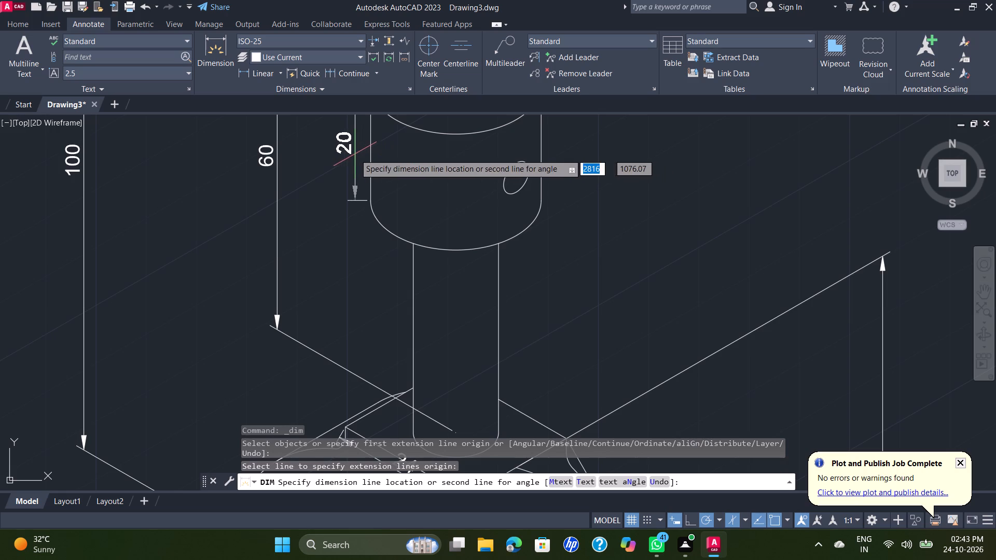
click(347, 154)
Dimension the vertical distance from the small hole's centre to the head's top rim, placing it to the right of the head.
scroll(401, 160, down, 2)
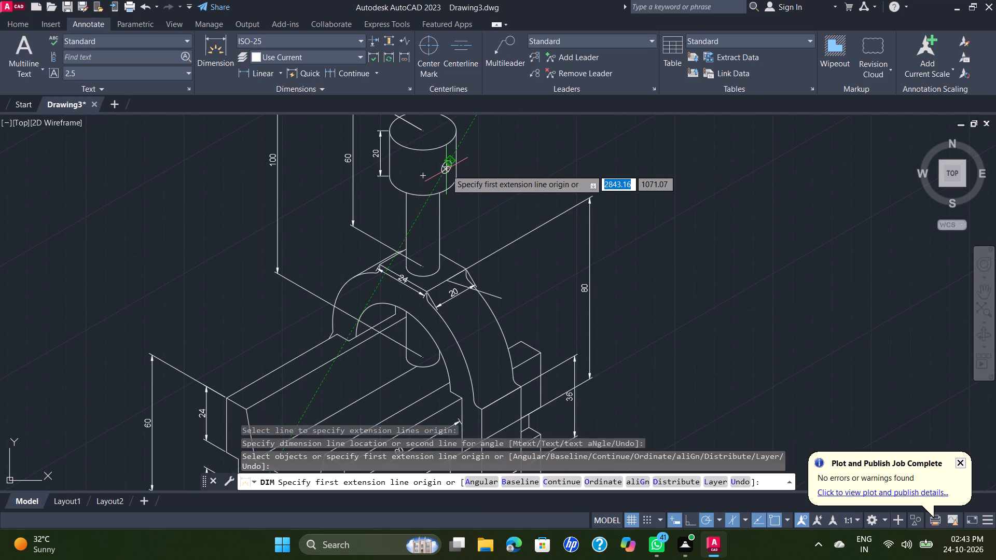
scroll(447, 170, up, 2)
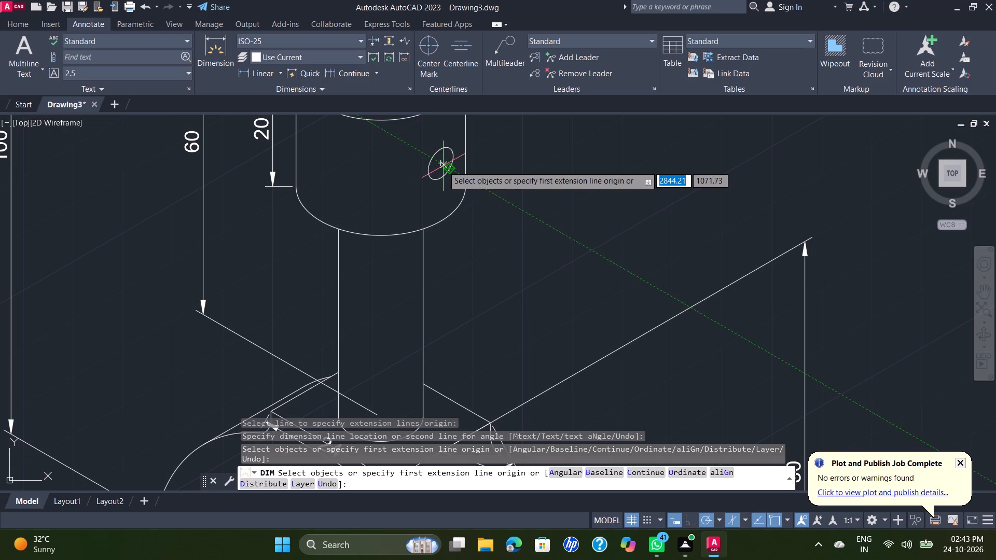
click(441, 165)
scroll(441, 165, down, 2)
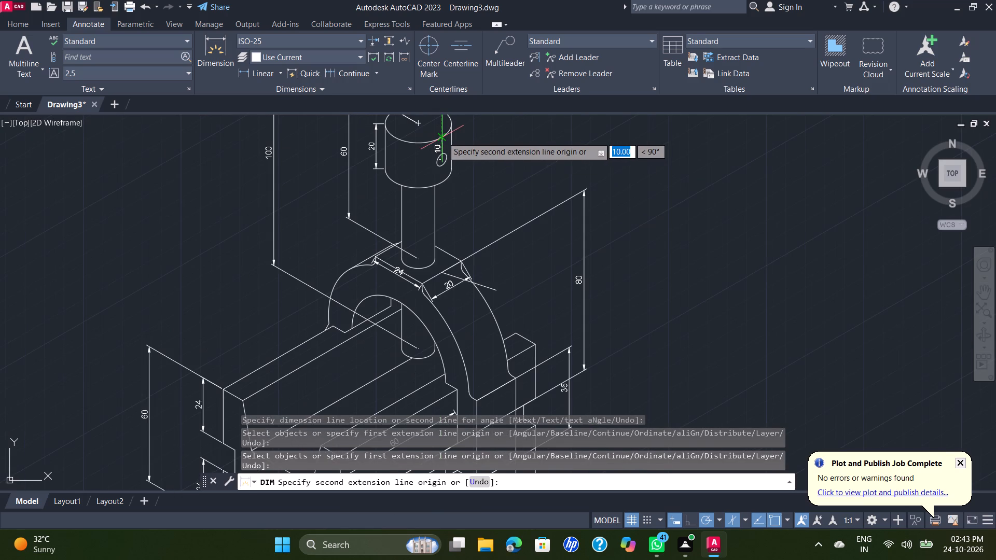
click(442, 137)
click(475, 123)
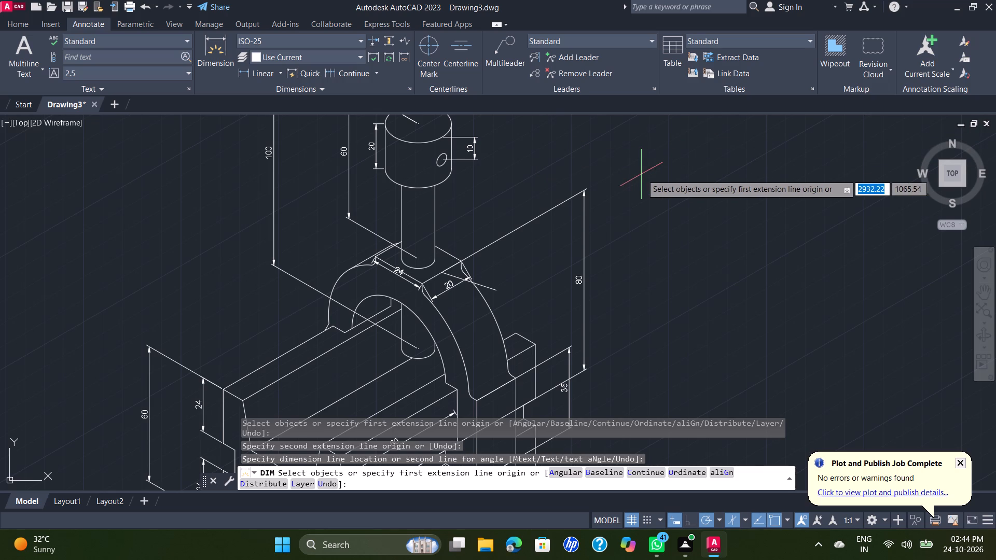
key(Escape)
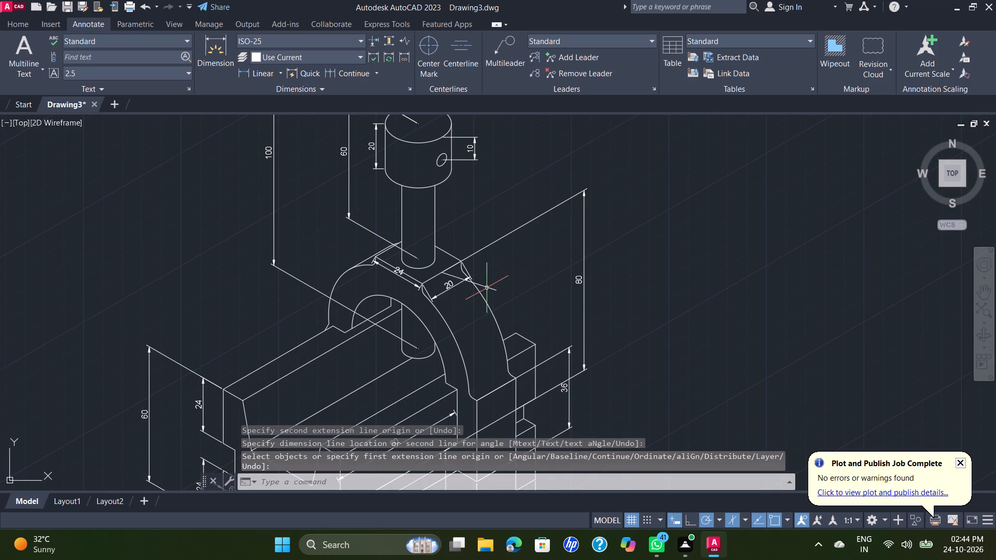
Delete the stray line sticking out past the 20 dimension on top of the clamp arch.
click(486, 287)
key(Delete)
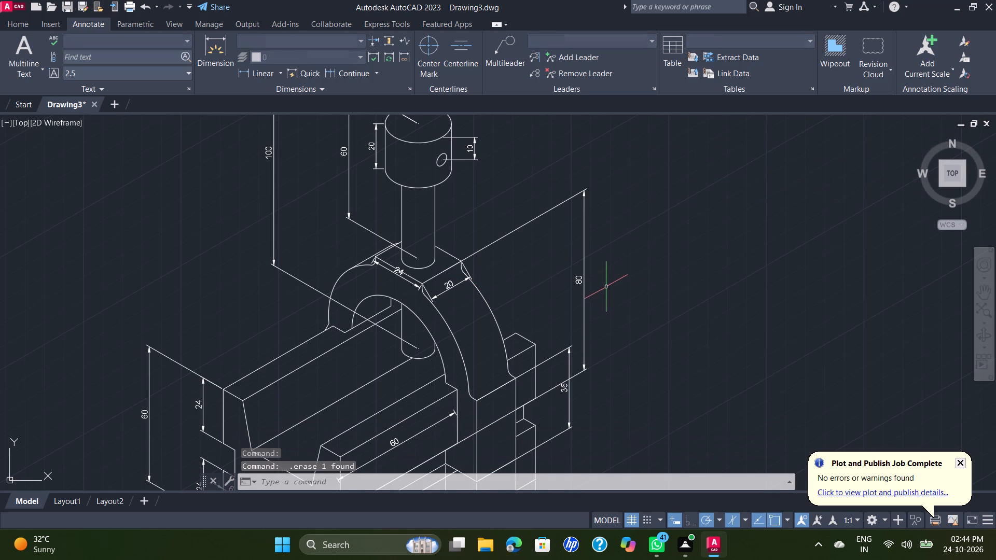
Oblique the small hole's vertical position dimension to an angle of 30 degrees.
middle_drag(493, 256, 420, 346)
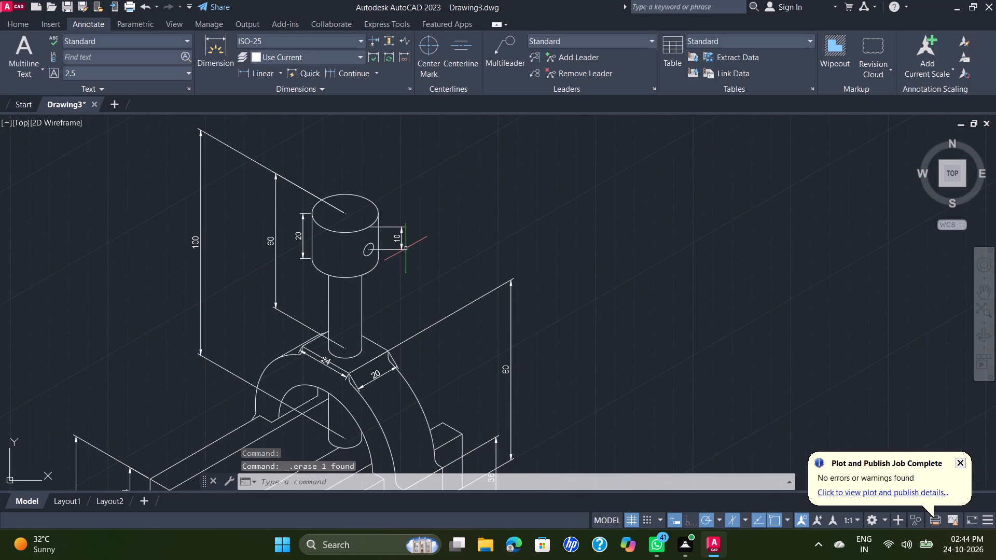
click(420, 215)
click(391, 277)
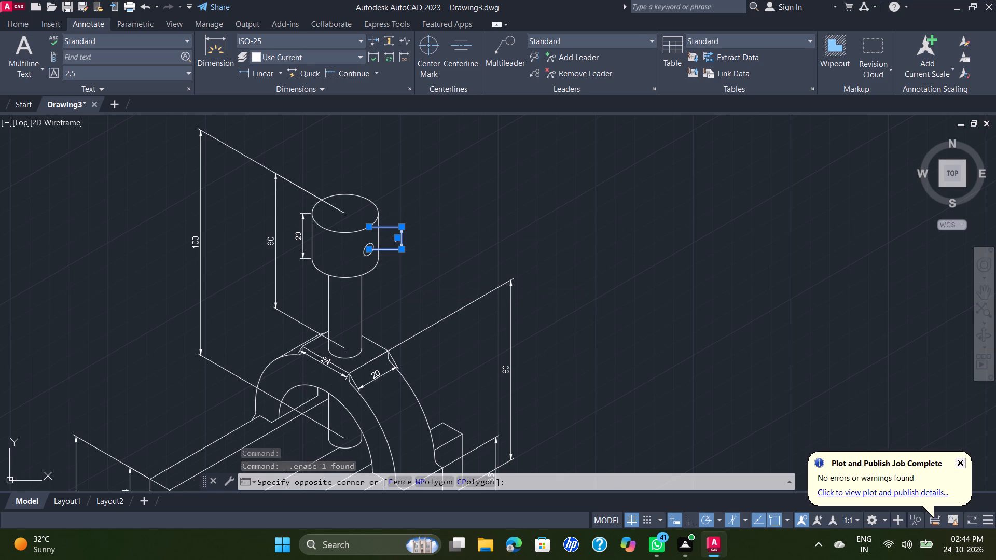
click(329, 89)
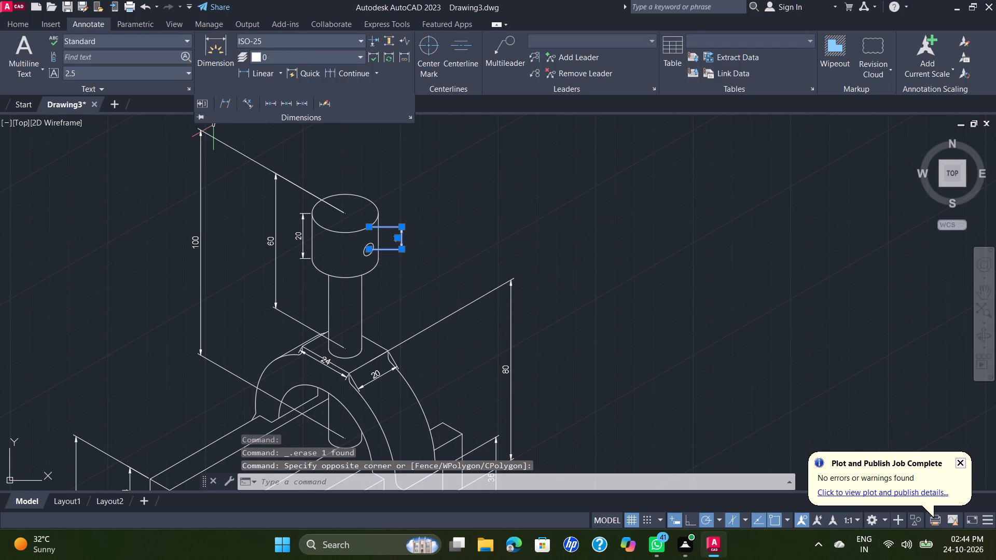
click(223, 108)
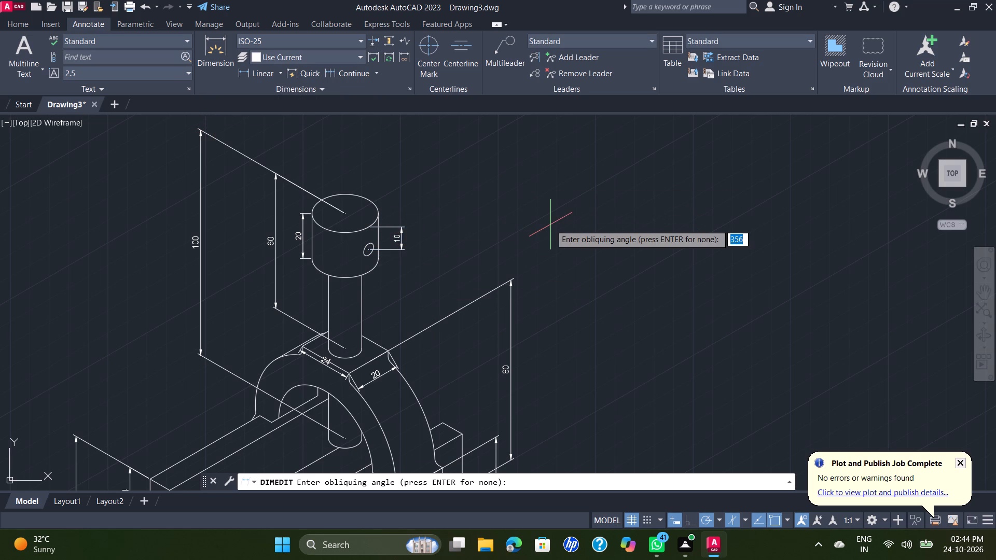
text(30)
key(Return)
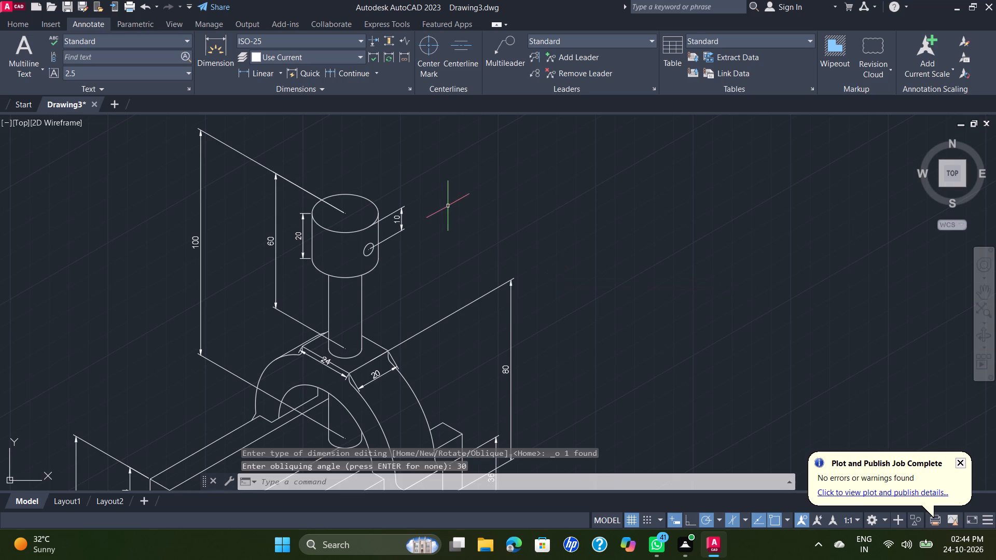
Oblique the screw head's height dimension to an angle of 150 degrees.
click(293, 244)
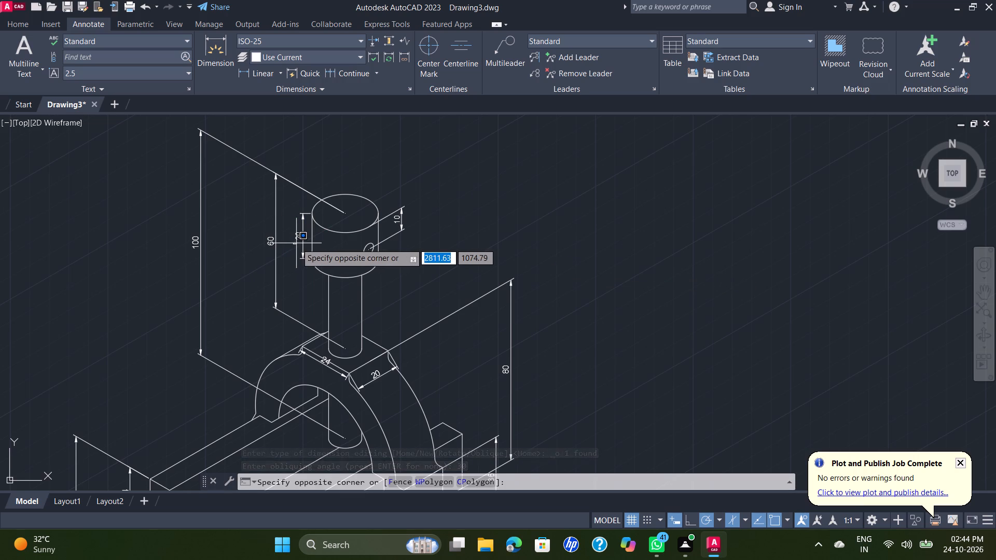
click(302, 253)
click(303, 251)
key(space)
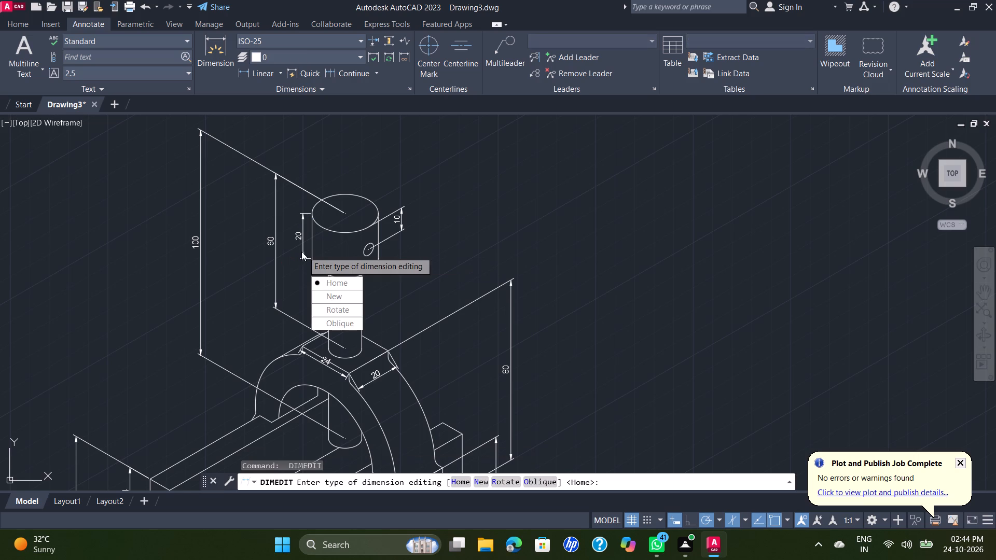
drag(317, 325, 302, 251)
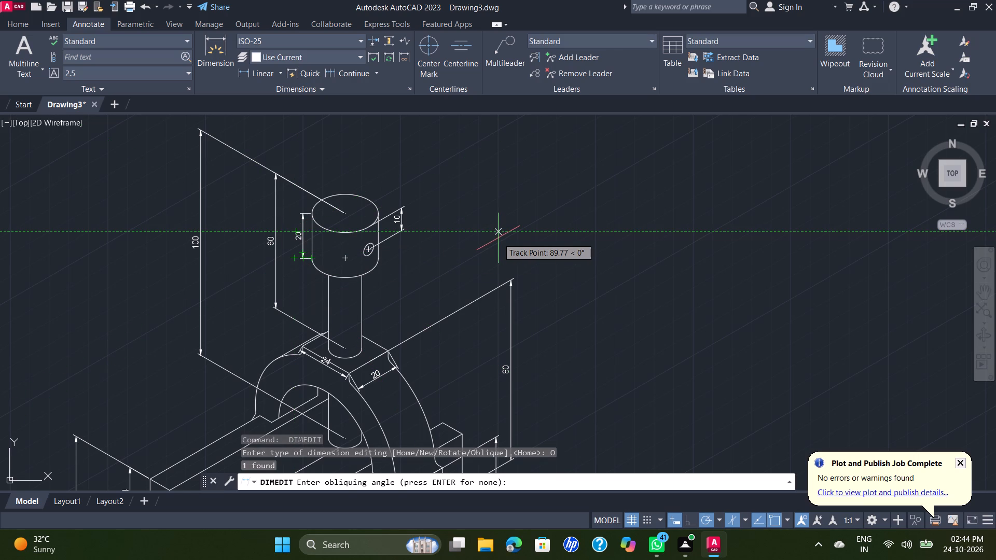
text(150)
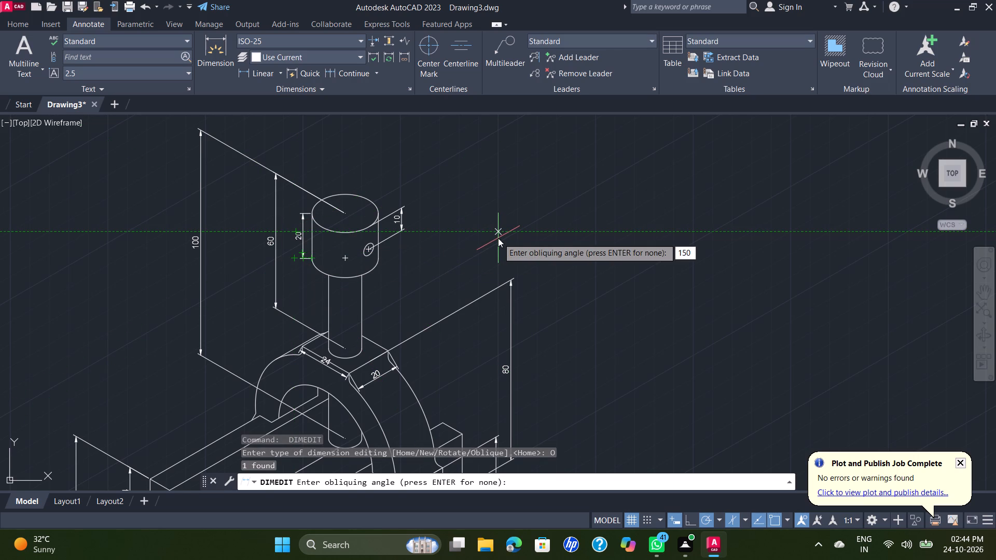
key(Return)
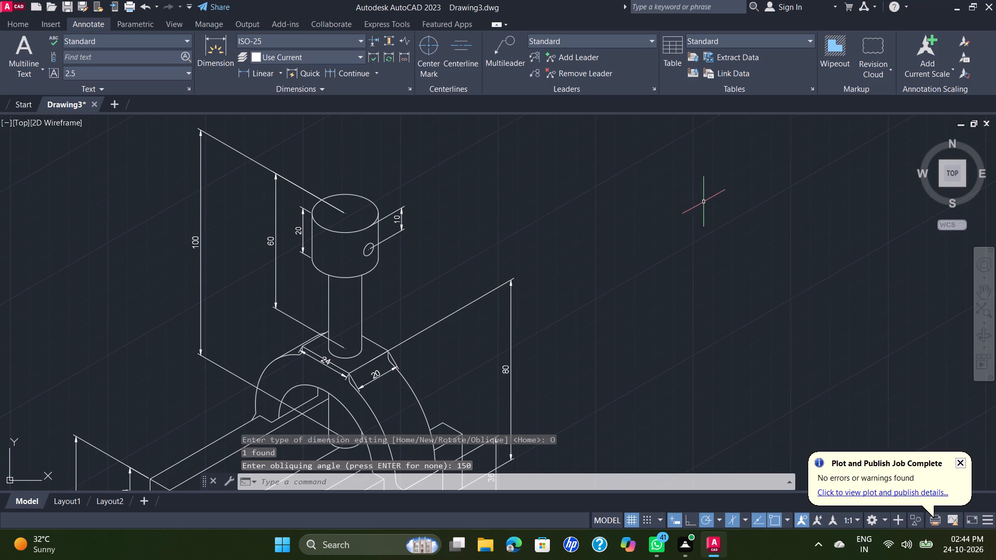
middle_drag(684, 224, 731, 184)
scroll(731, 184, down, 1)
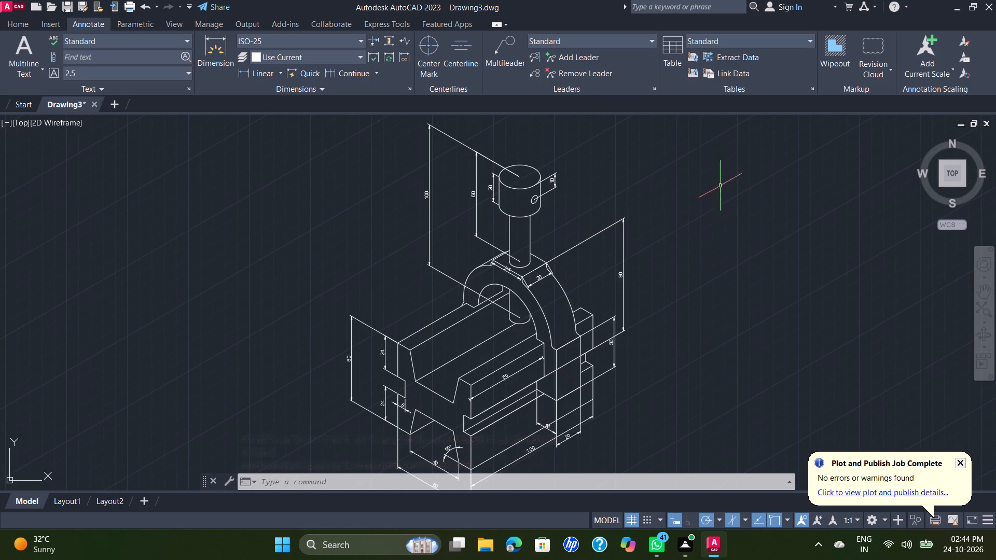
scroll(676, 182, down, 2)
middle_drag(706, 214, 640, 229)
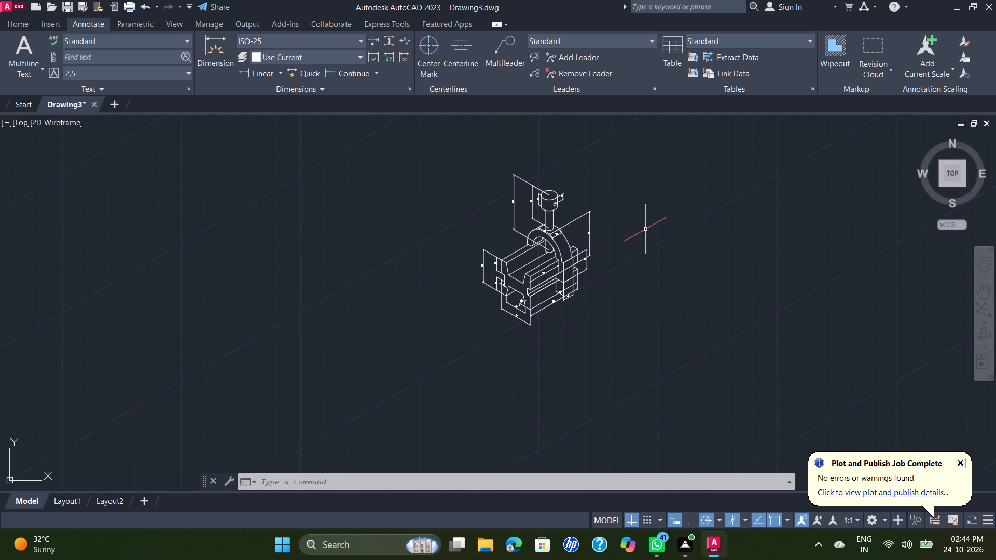
Add a multileader reading Ø24 that points to the rim of the screw head, with its text above and right of the head.
scroll(606, 218, up, 2)
click(519, 50)
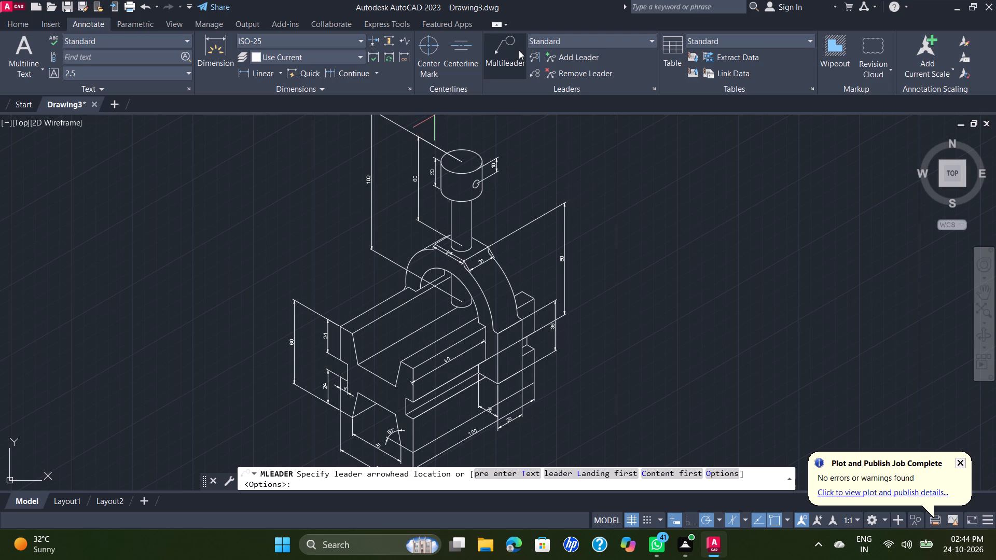
click(481, 156)
click(522, 138)
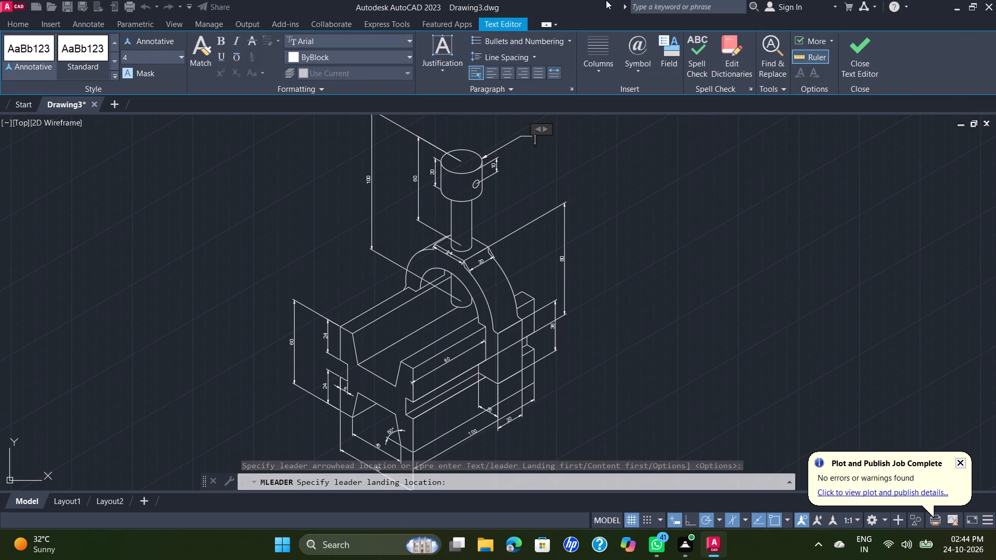
click(646, 69)
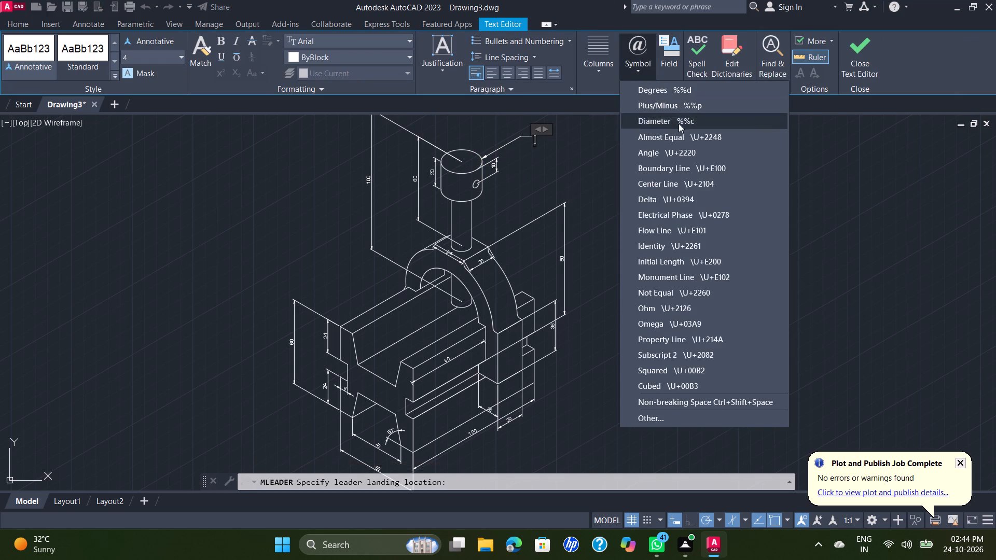
click(680, 122)
text(24)
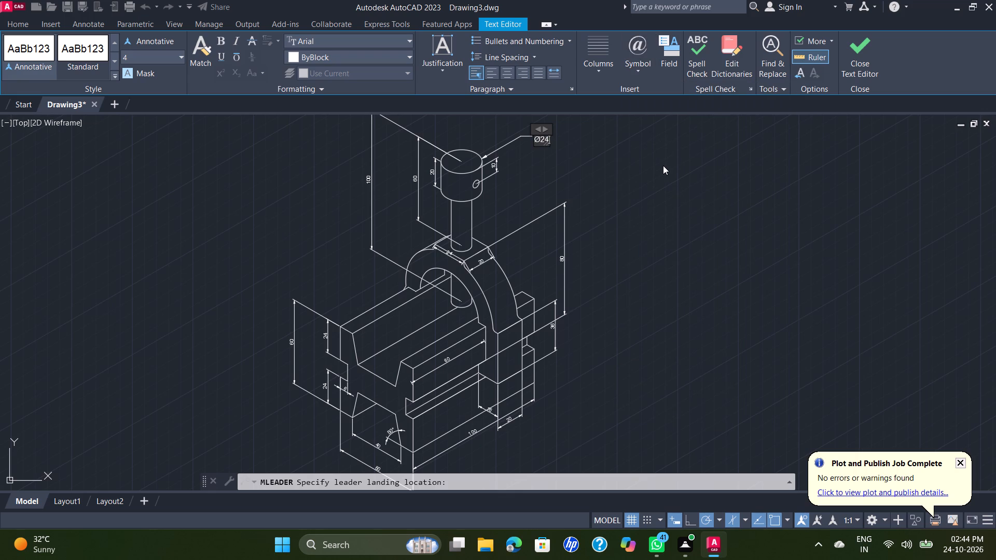
click(663, 165)
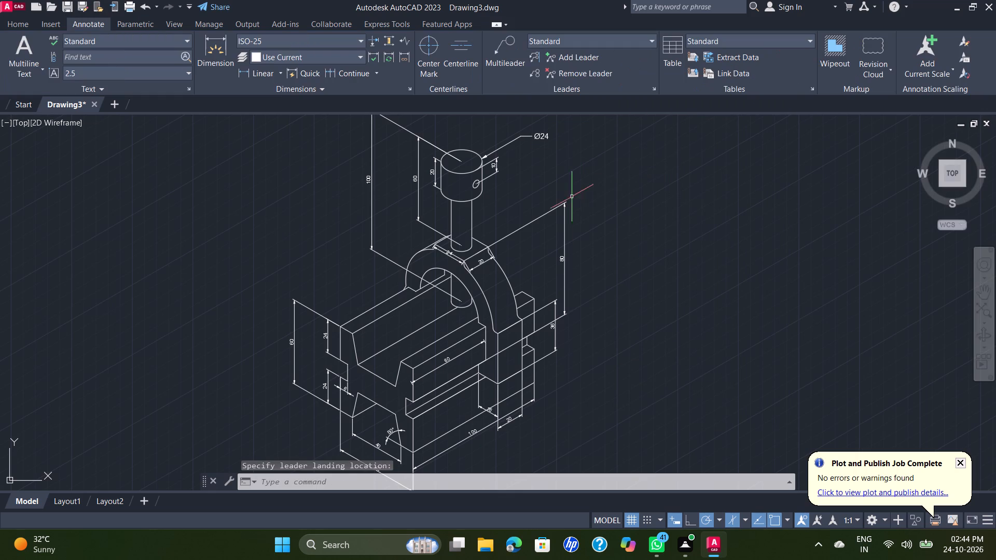
Add a multileader reading Ø5 that points to the small hole in the screw head, with its text right of the head.
key(space)
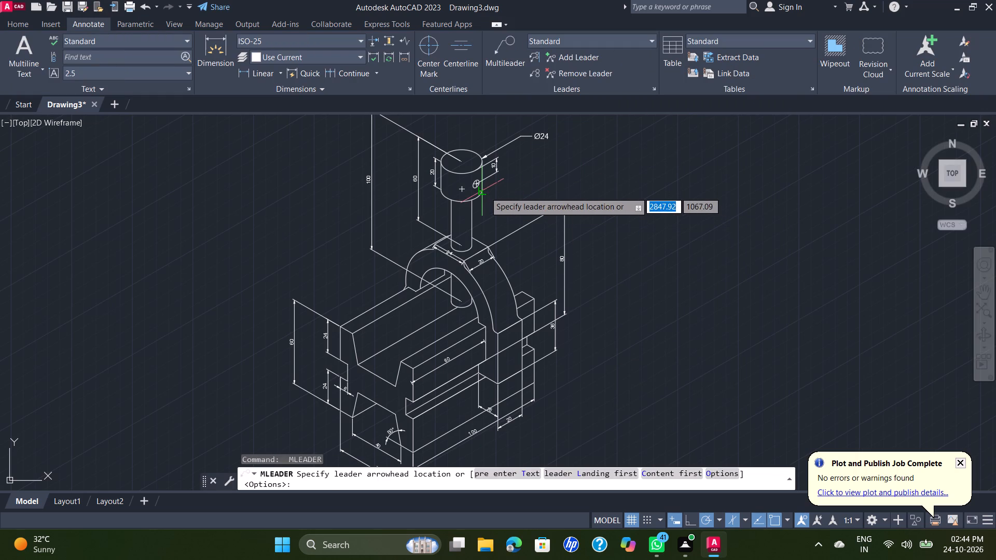
scroll(481, 187, up, 3)
click(460, 181)
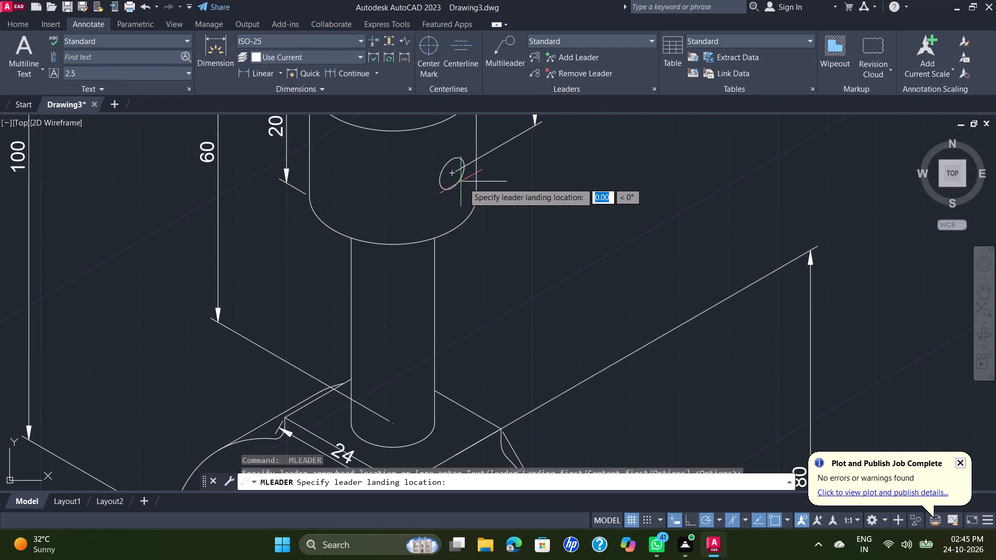
click(504, 171)
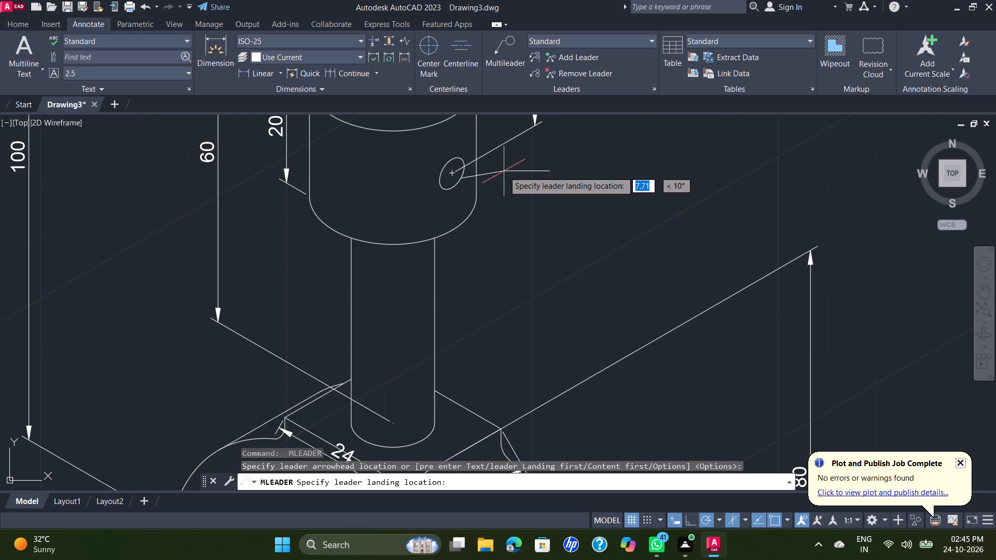
click(634, 77)
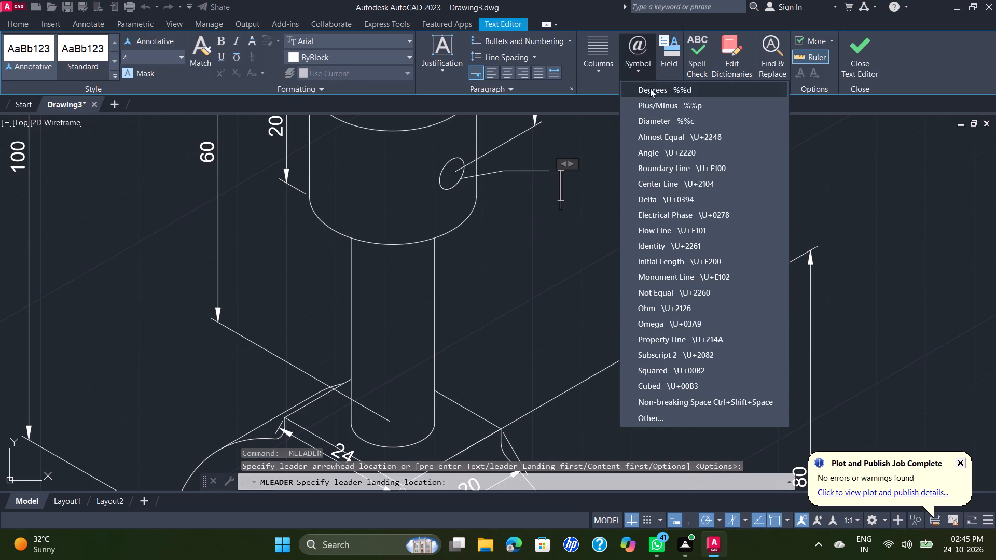
click(685, 121)
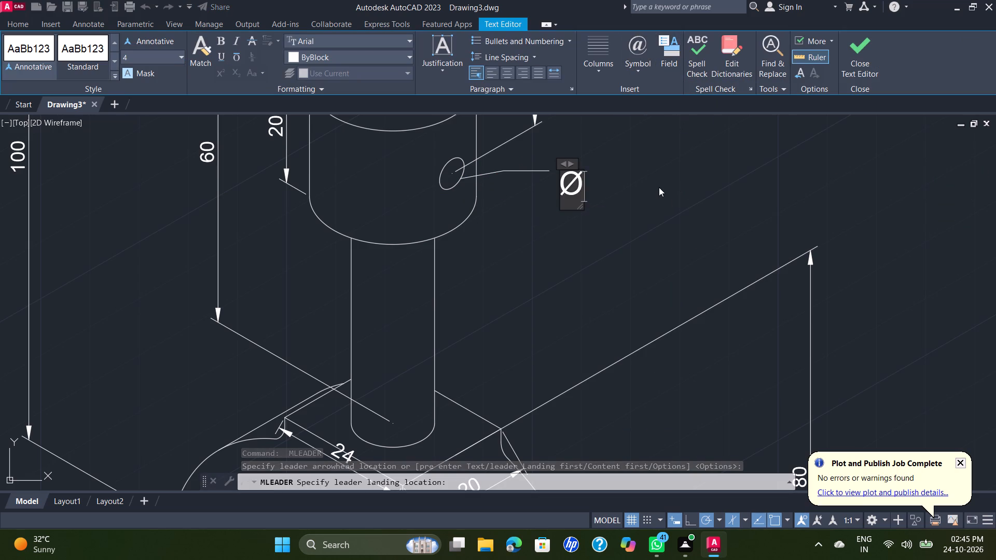
key(5)
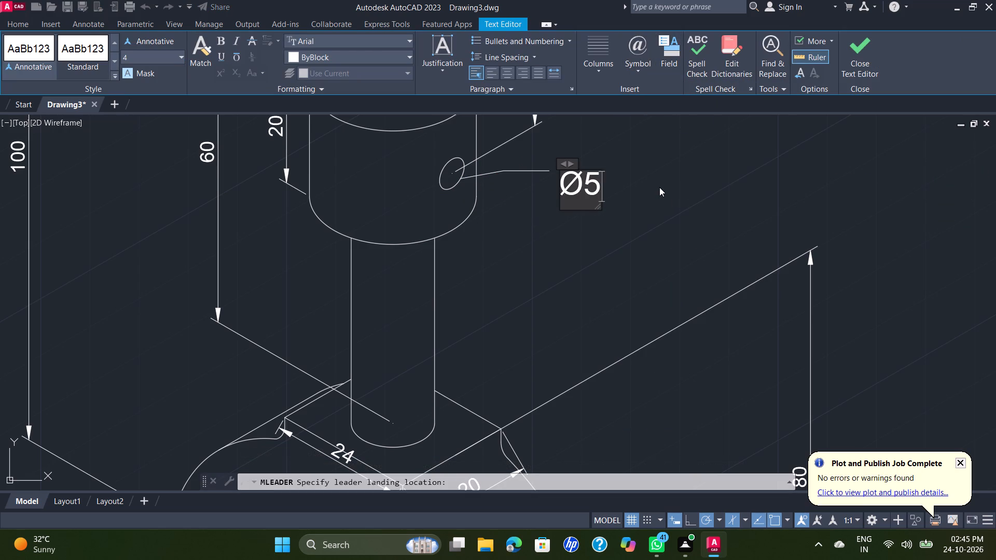
click(659, 187)
Add a multileader reading Ø12 that points to the screw shank where it enters the top of the clamp.
scroll(659, 187, down, 3)
scroll(635, 217, up, 1)
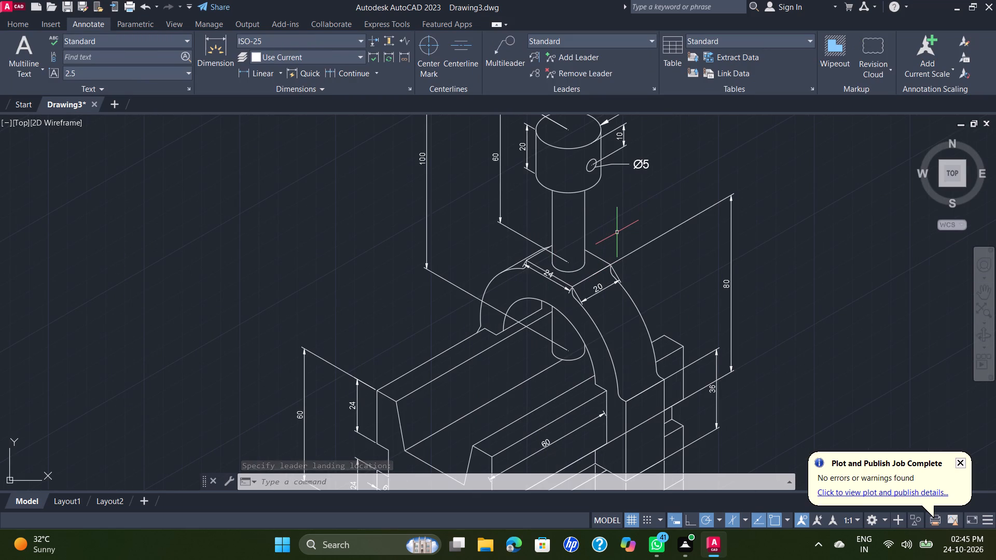
key(space)
scroll(592, 270, up, 1)
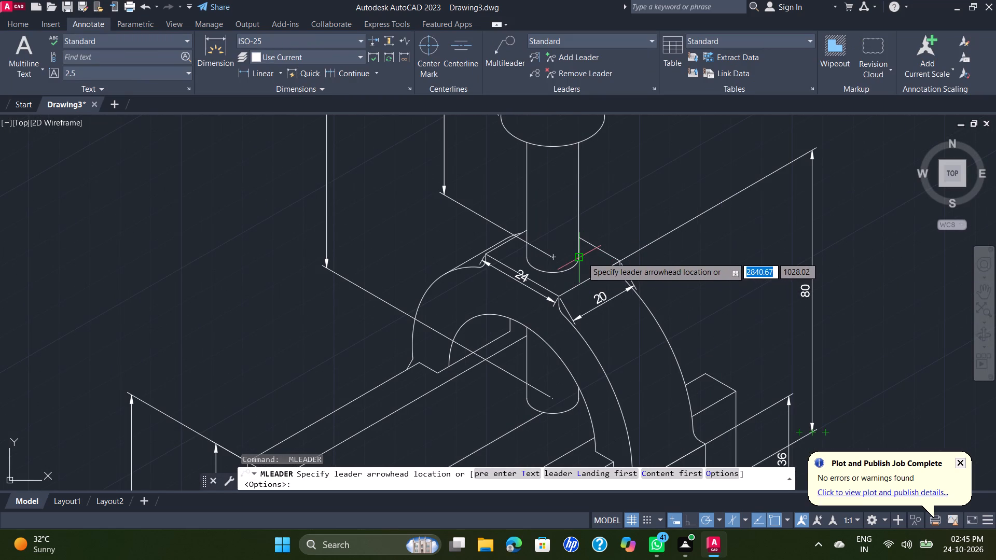
click(582, 257)
click(658, 199)
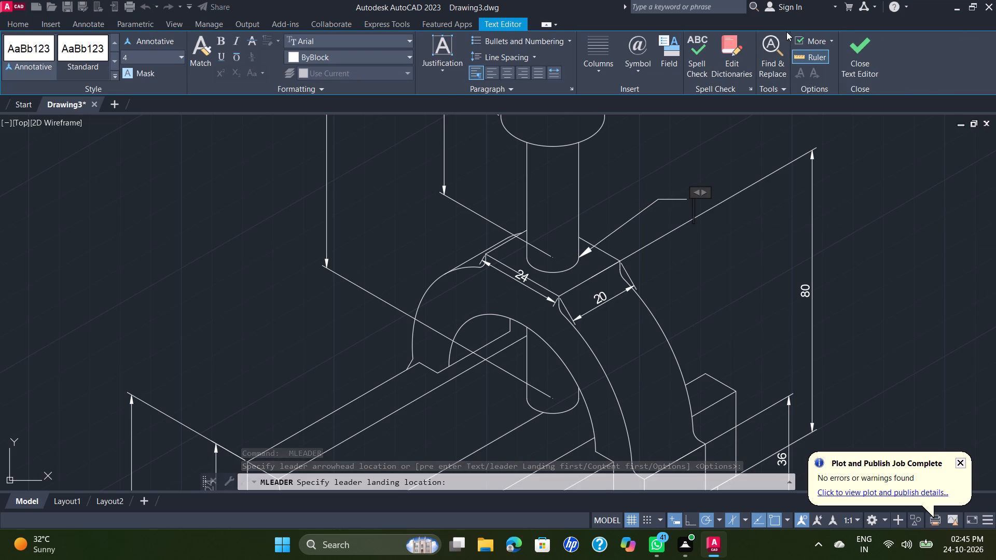
click(646, 62)
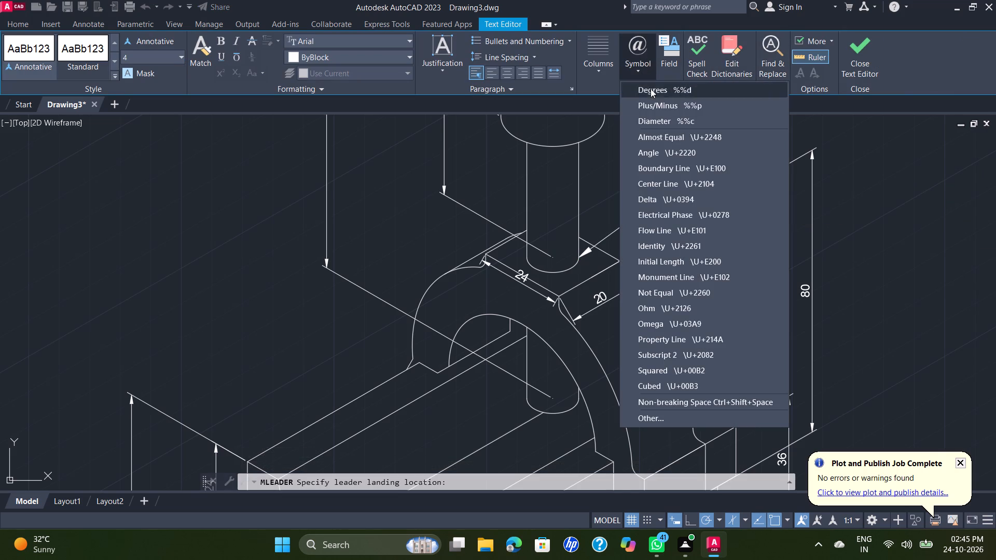
click(670, 123)
text(12)
click(665, 131)
Add a multileader reading 4xR4 that points to the small fillet at the lower right end of the clamp arch.
scroll(703, 216, down, 1)
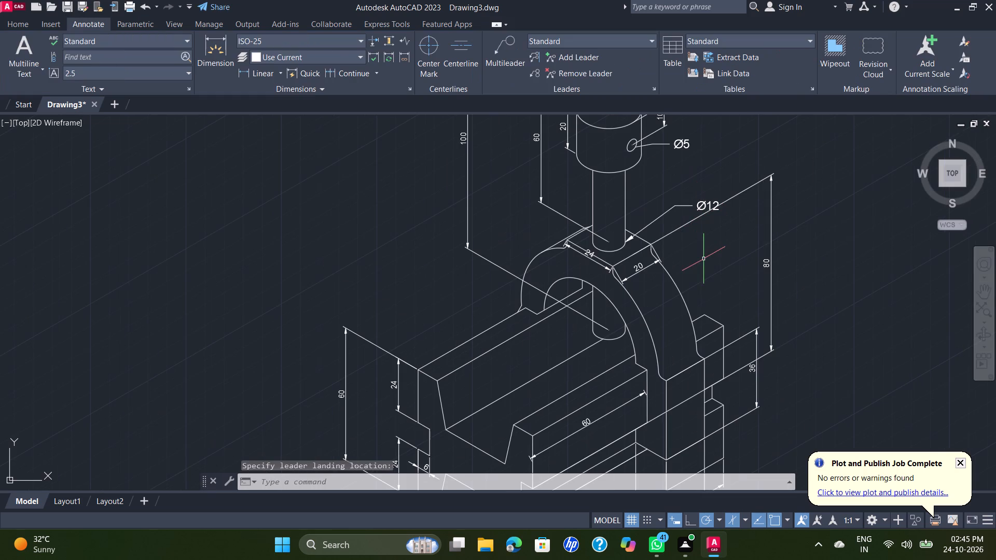
middle_drag(702, 260, 706, 288)
key(space)
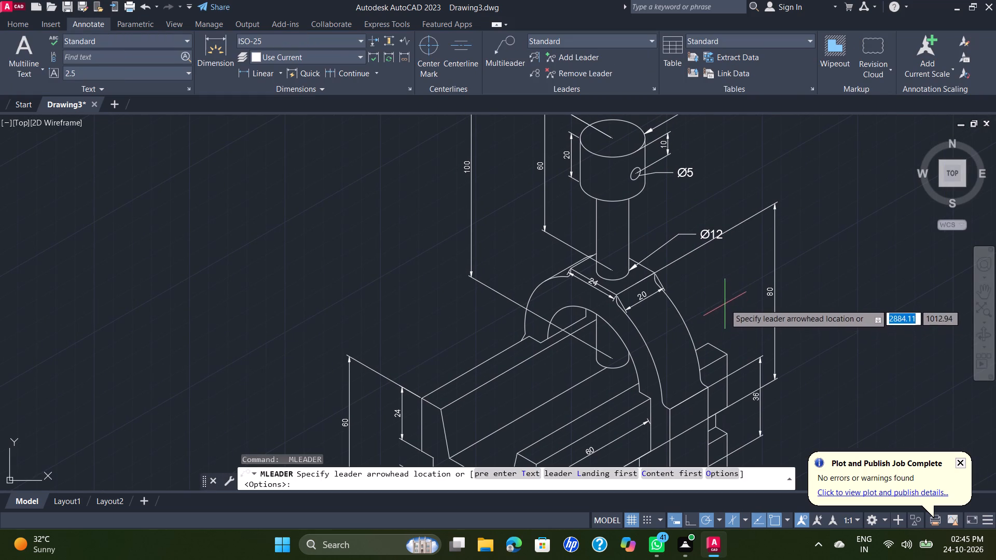
middle_drag(725, 302, 700, 254)
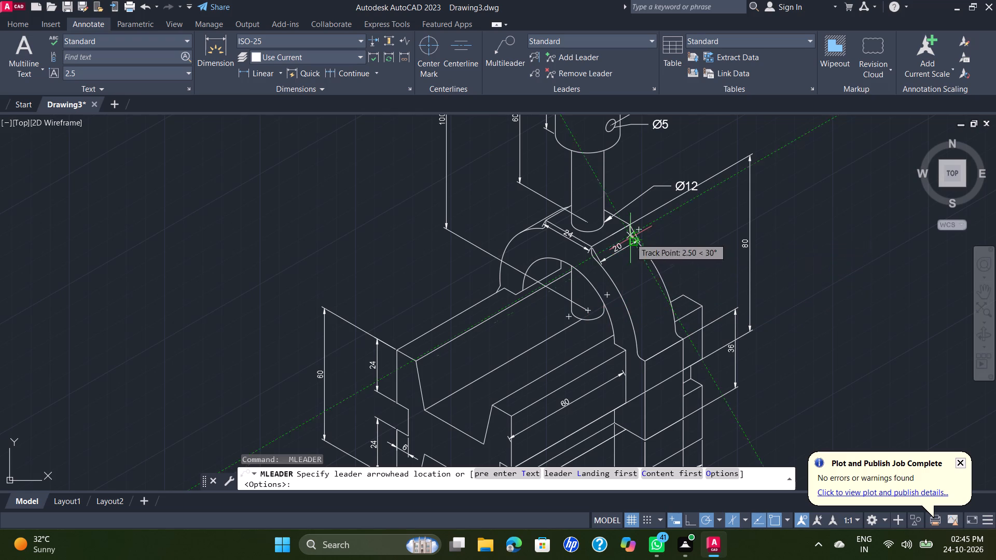
click(676, 335)
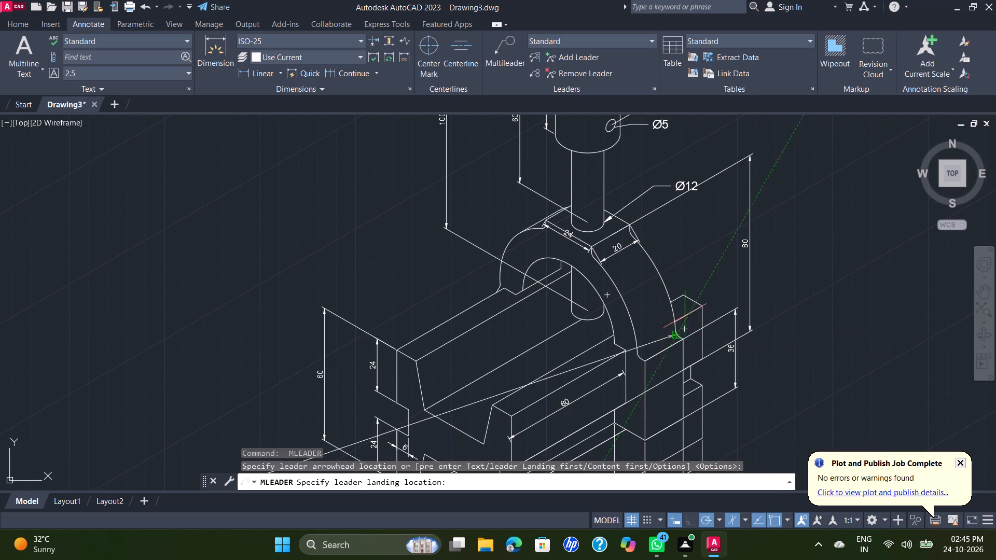
click(708, 239)
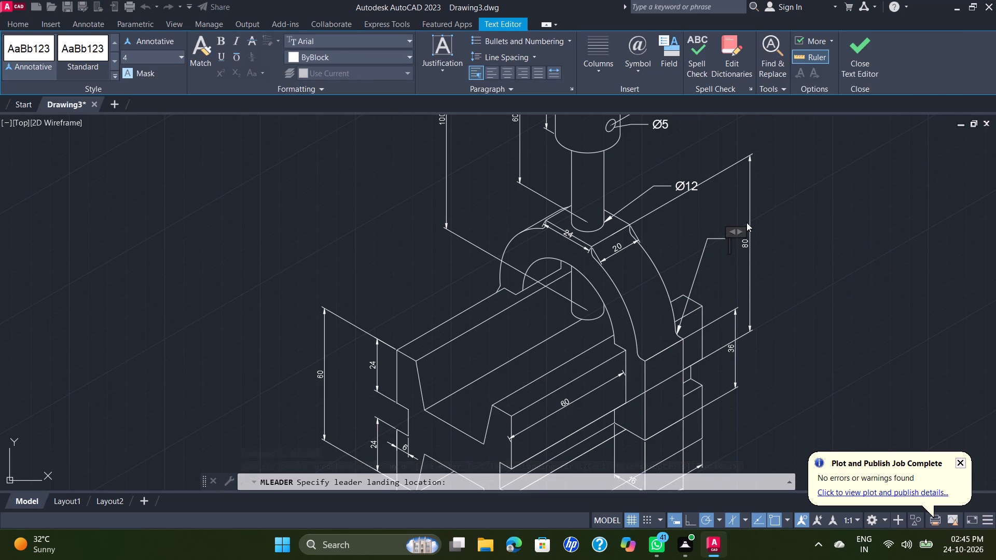
key(4)
key(x)
click(646, 73)
click(674, 123)
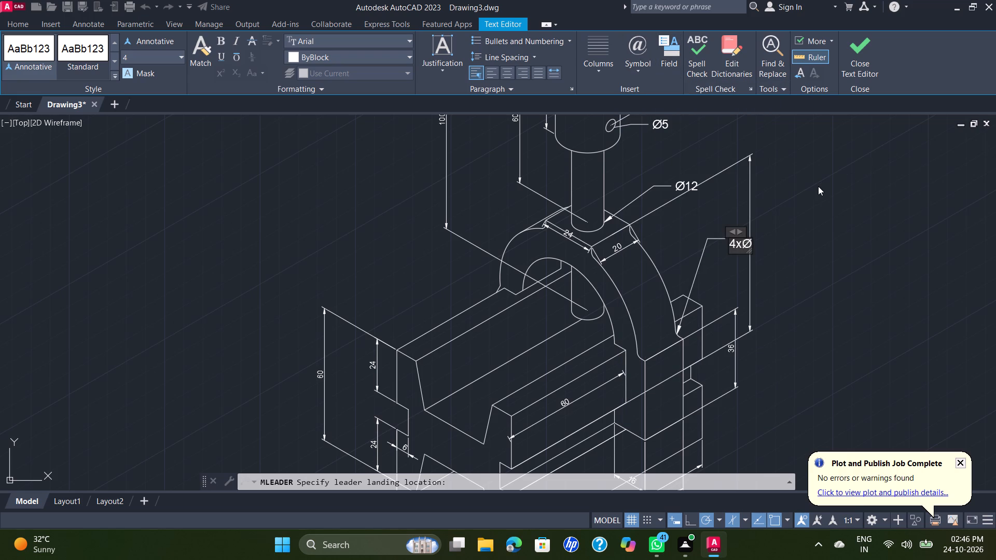
key(BackSpace)
key(r)
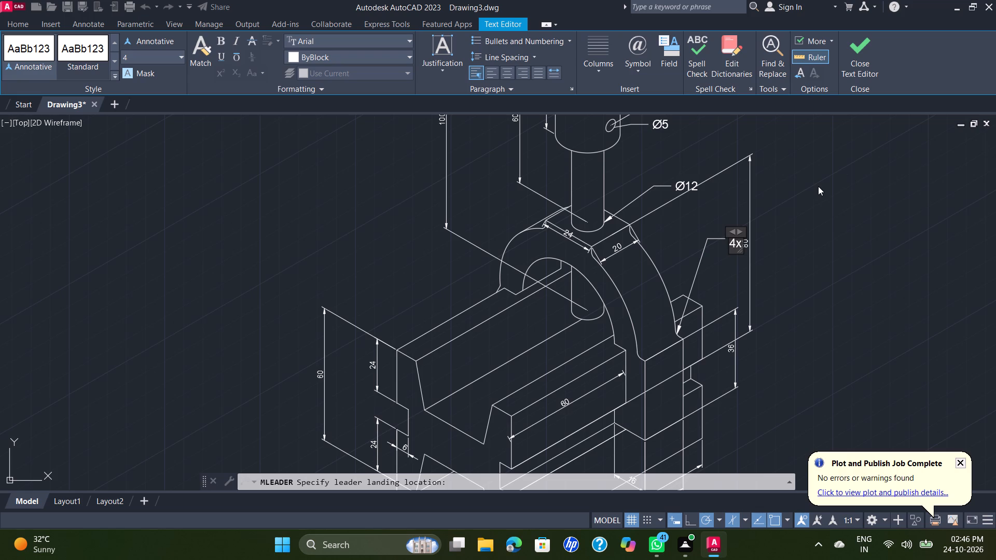
key(4)
click(818, 186)
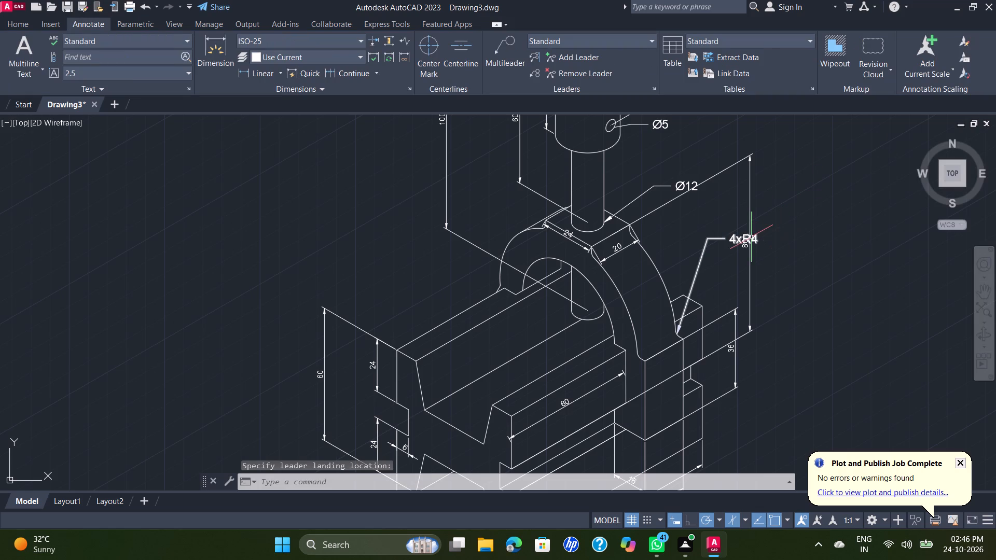
Add a multileader reading R36 that points to the outer front arc of the clamp arch.
middle_drag(806, 226, 802, 204)
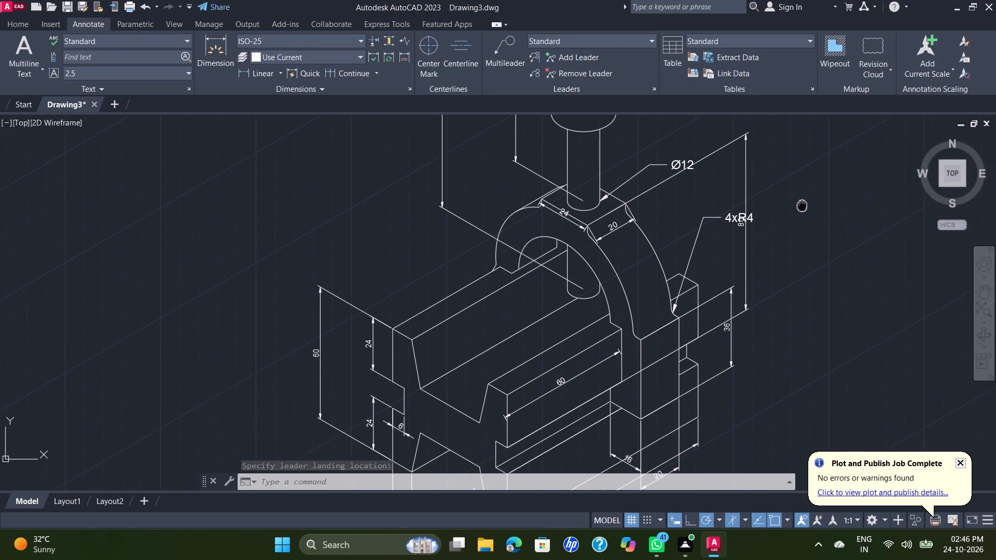
middle_drag(802, 204, 798, 199)
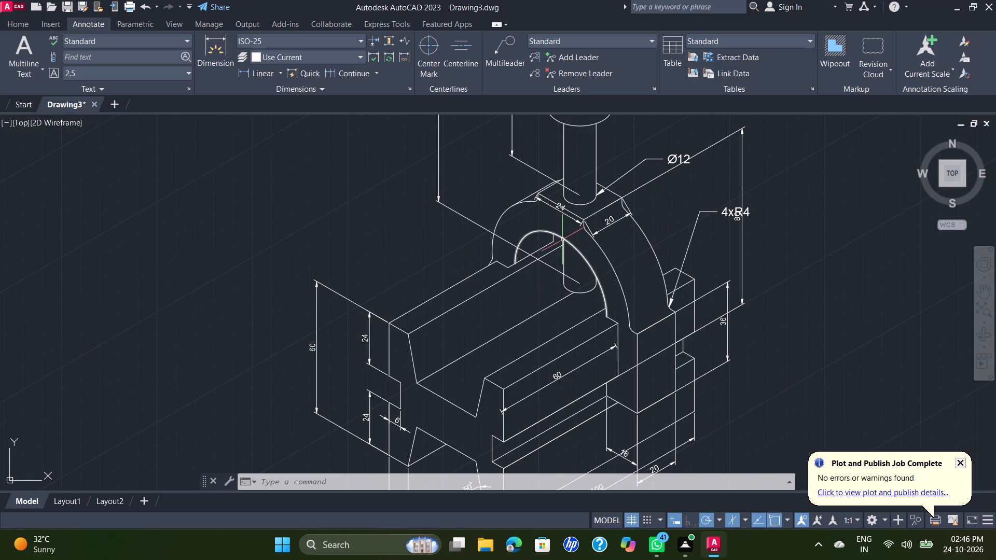
key(space)
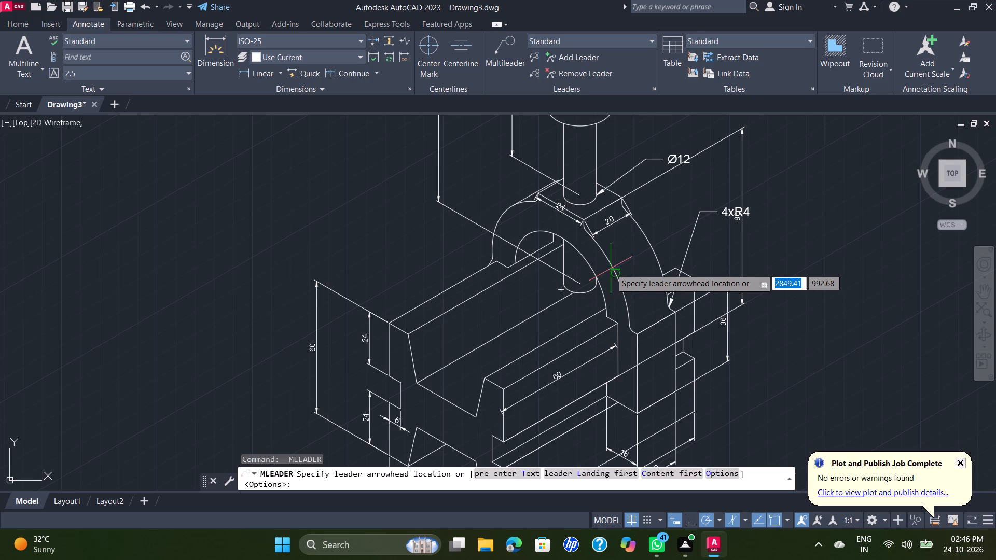
click(610, 263)
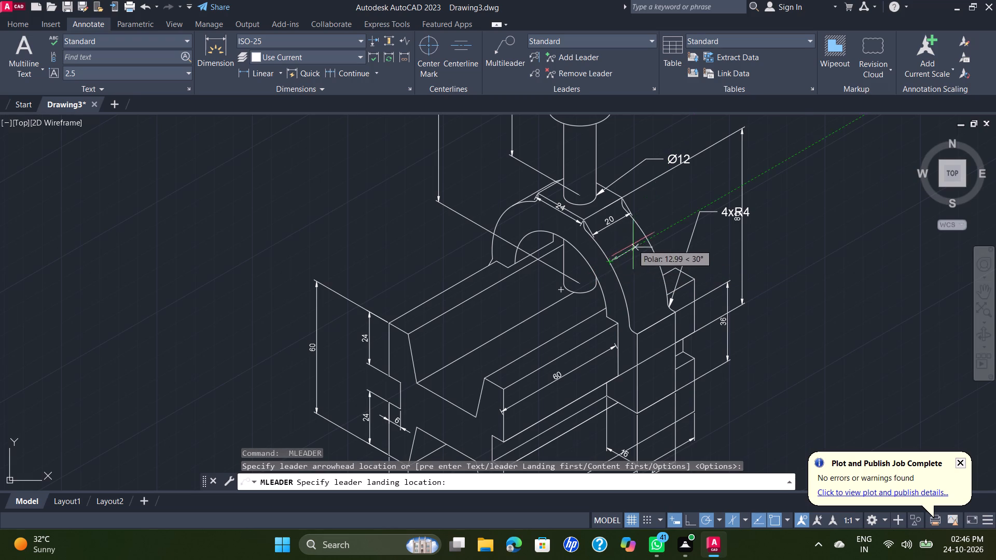
click(655, 205)
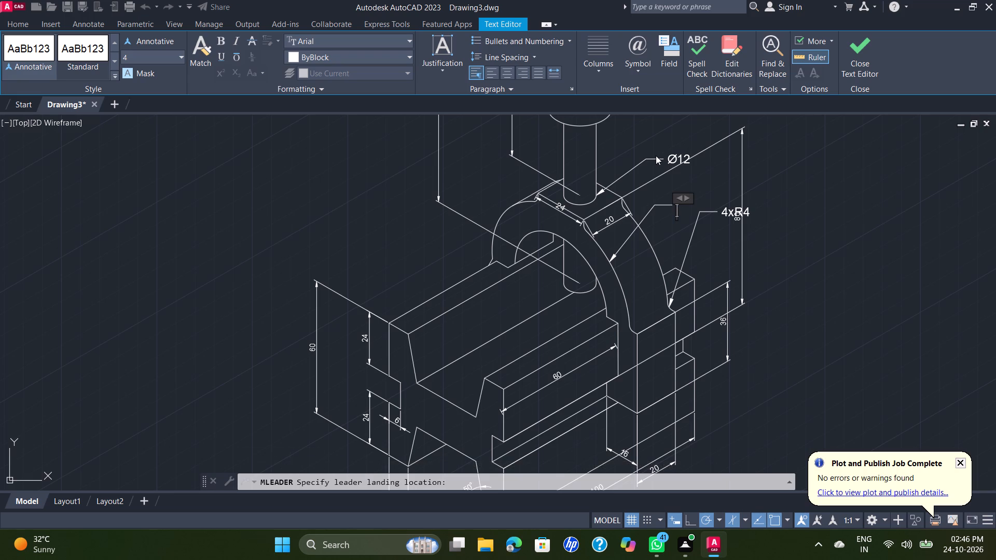
key(r)
text(36)
click(656, 156)
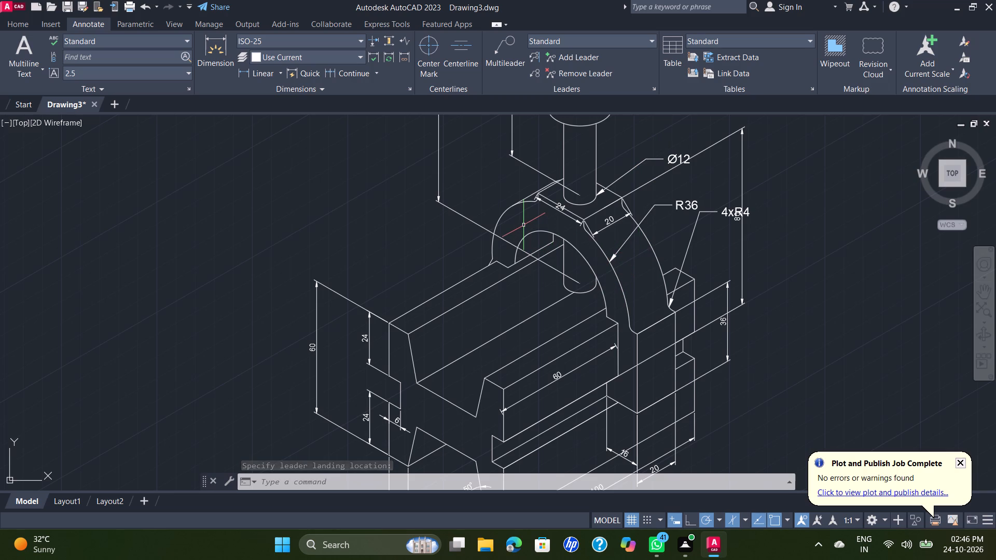
Add a multileader reading R24 that points to the inner front arc of the clamp arch, with its text left of the arch.
key(v)
key(Escape)
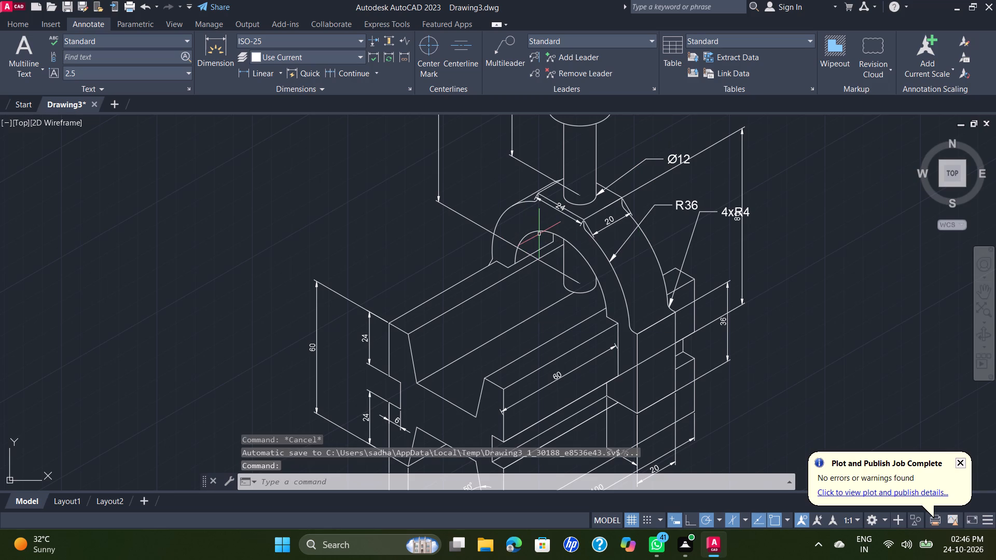
key(space)
click(532, 232)
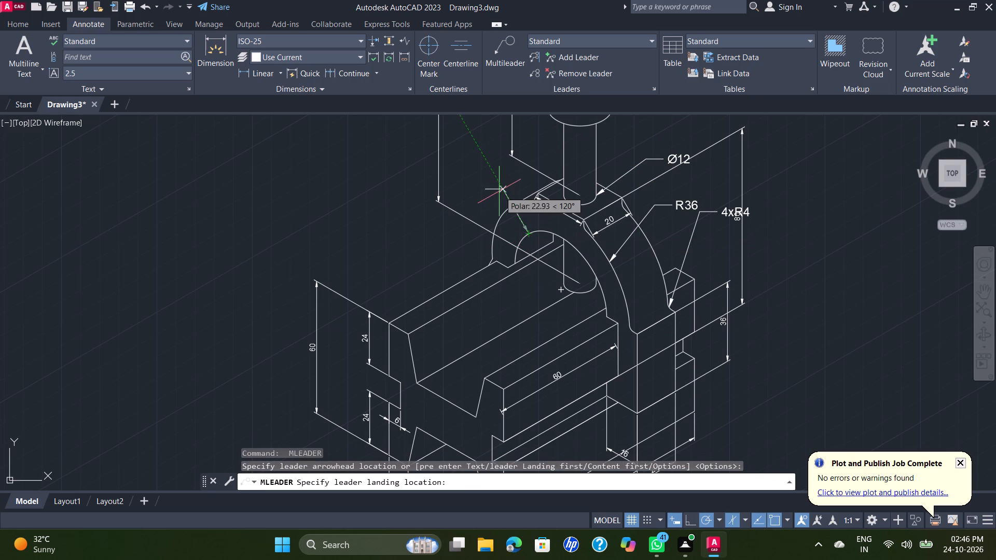
click(497, 191)
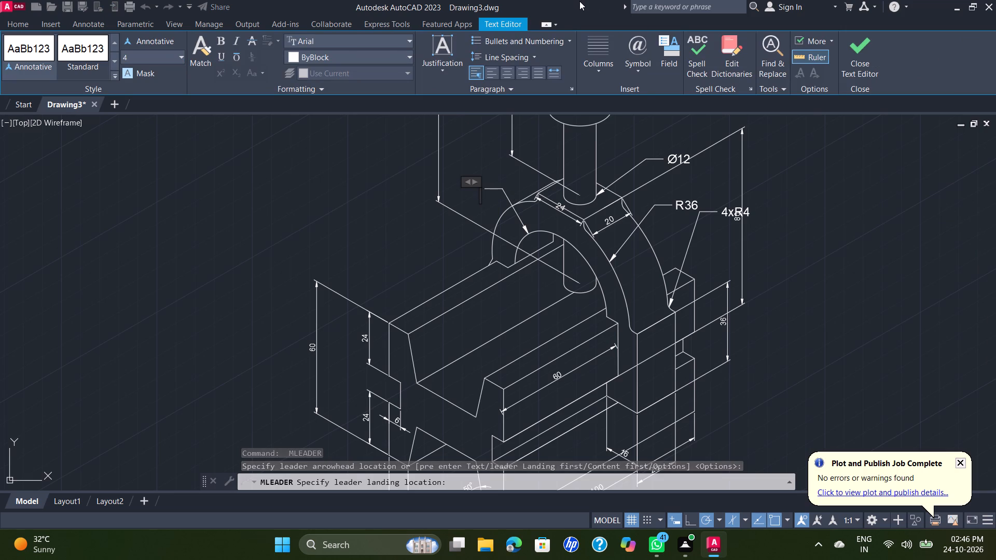
text(R24)
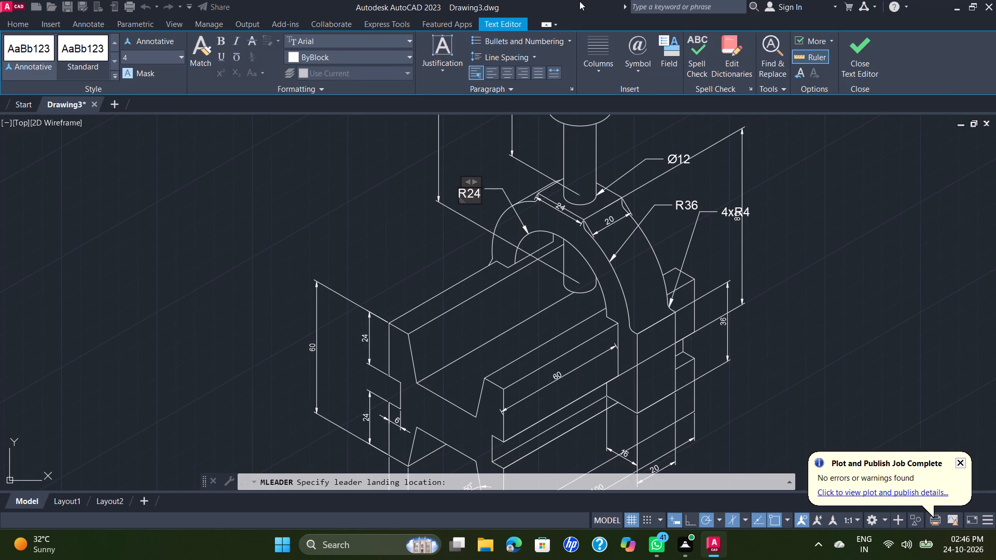
click(579, 1)
scroll(581, 302, down, 1)
middle_drag(743, 258, 740, 257)
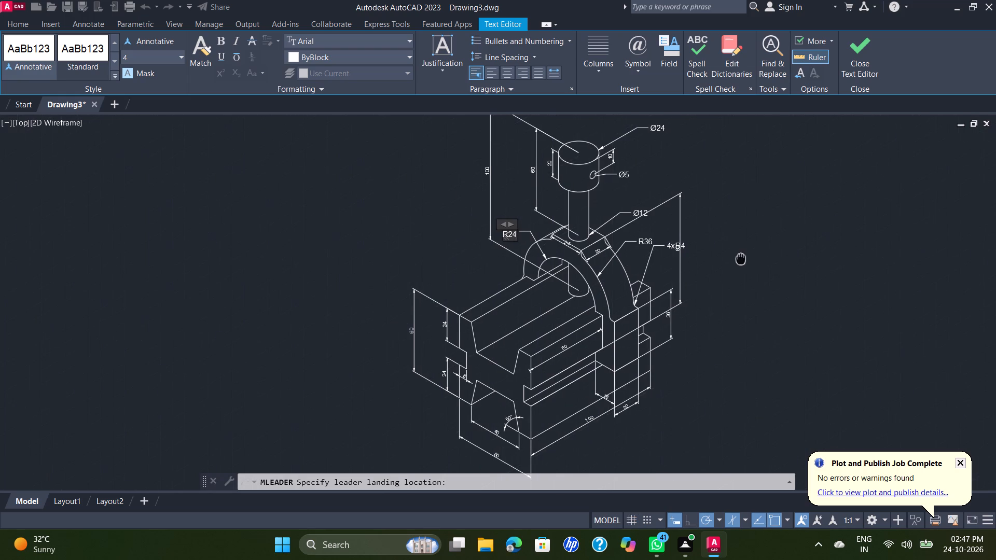
middle_drag(740, 257, 694, 229)
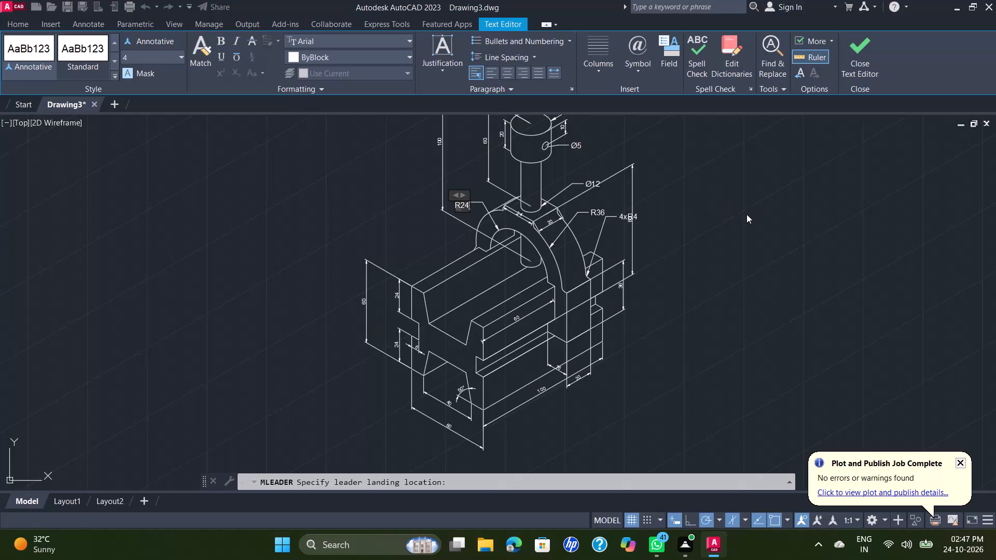
click(886, 247)
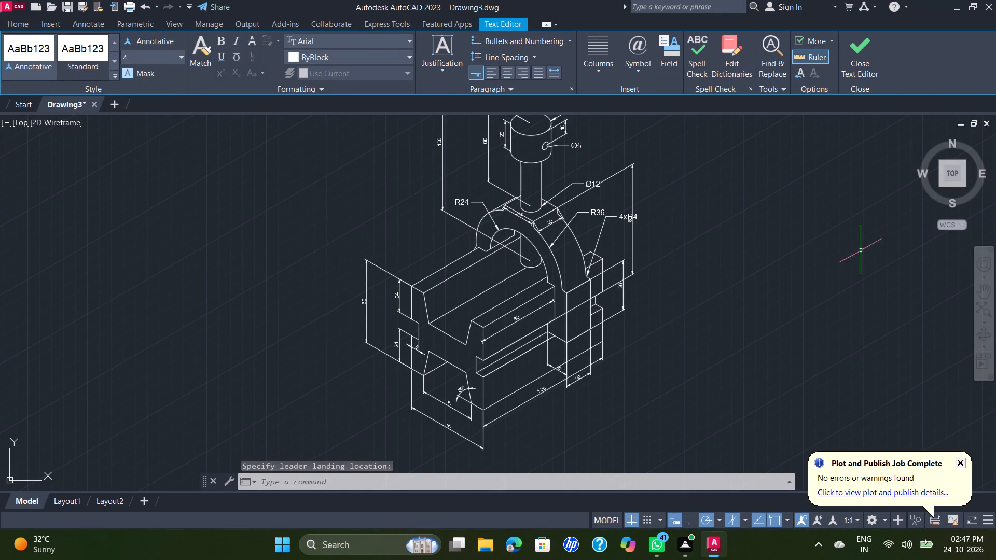
Examine the leaders on the screw and clamp and the dimensions around the V-block for completeness.
scroll(780, 243, down, 1)
middle_drag(780, 243, 723, 267)
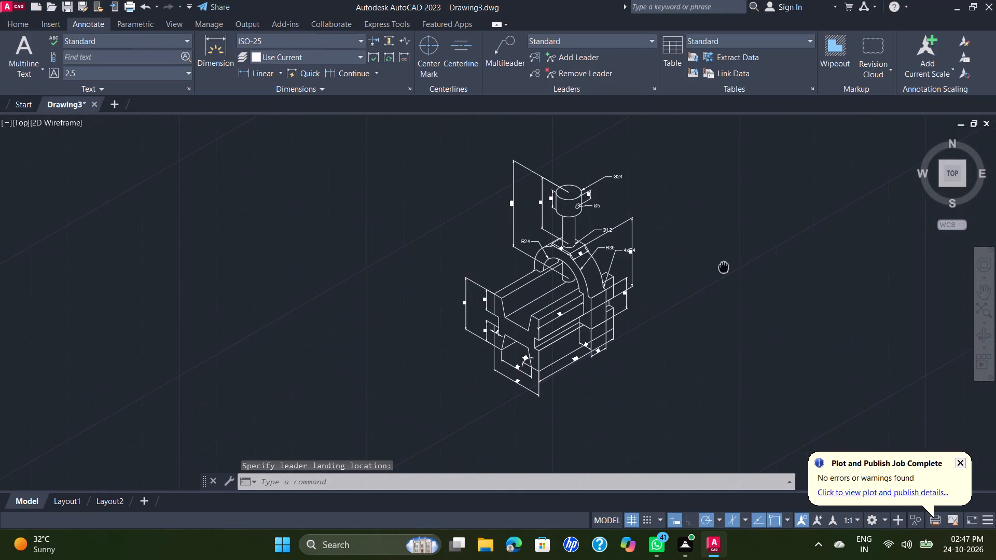
middle_drag(723, 267, 722, 267)
scroll(641, 208, up, 2)
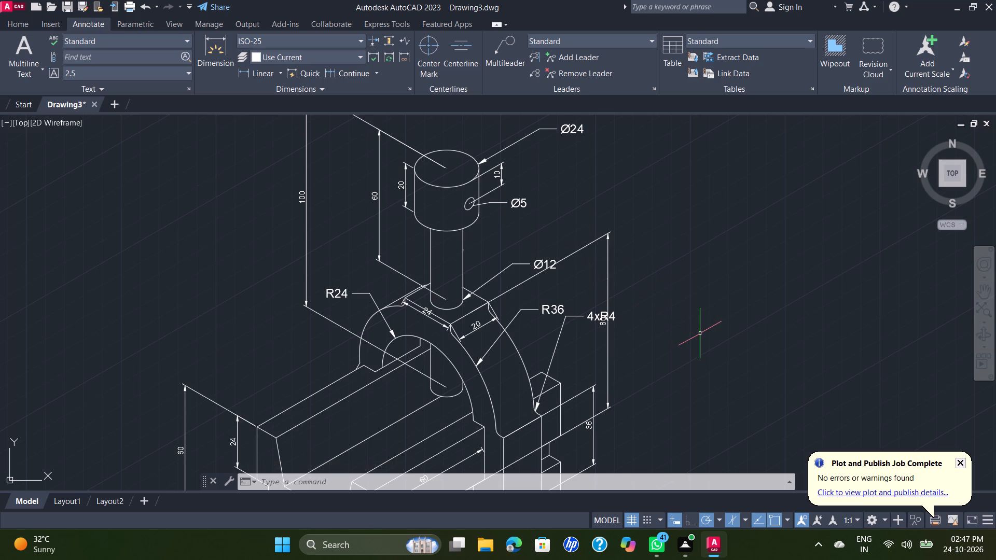
middle_drag(700, 333, 724, 240)
scroll(724, 240, down, 1)
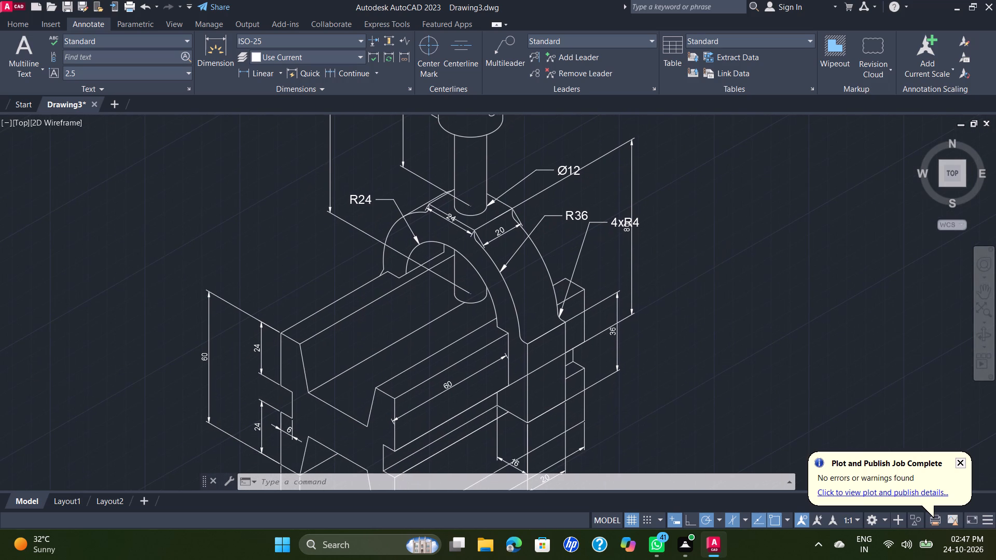
middle_drag(749, 247, 739, 260)
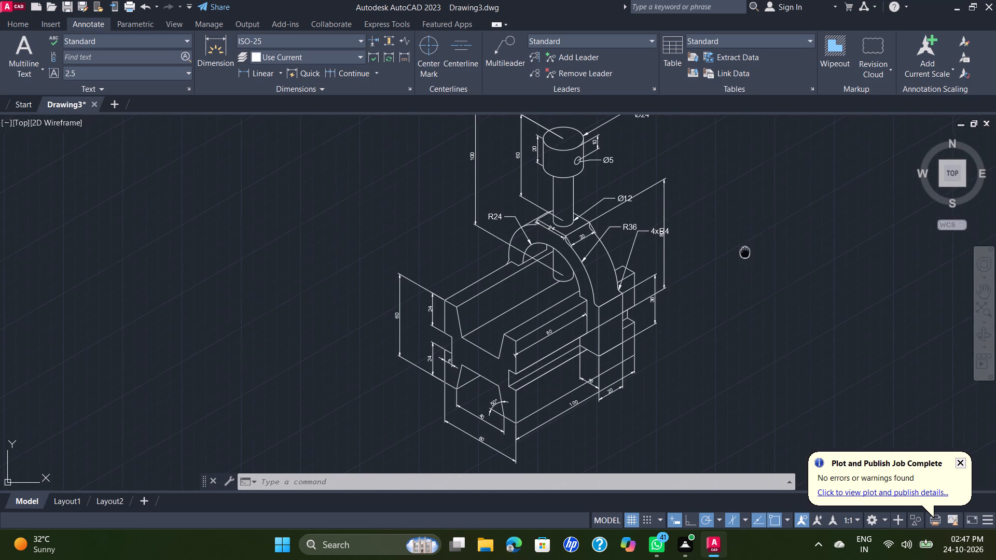
middle_drag(739, 260, 719, 290)
scroll(719, 290, down, 1)
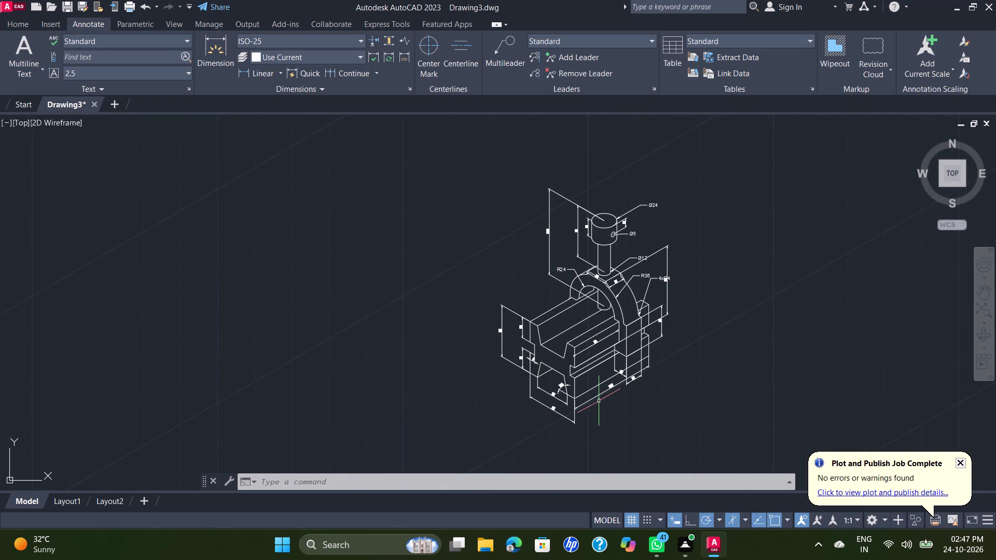
scroll(599, 373, up, 3)
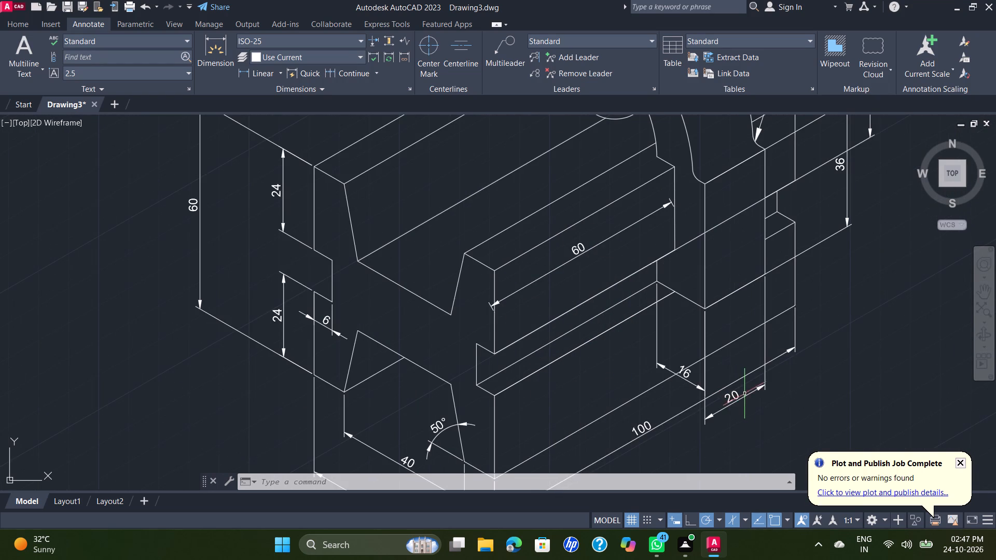
scroll(745, 394, down, 1)
scroll(792, 354, down, 2)
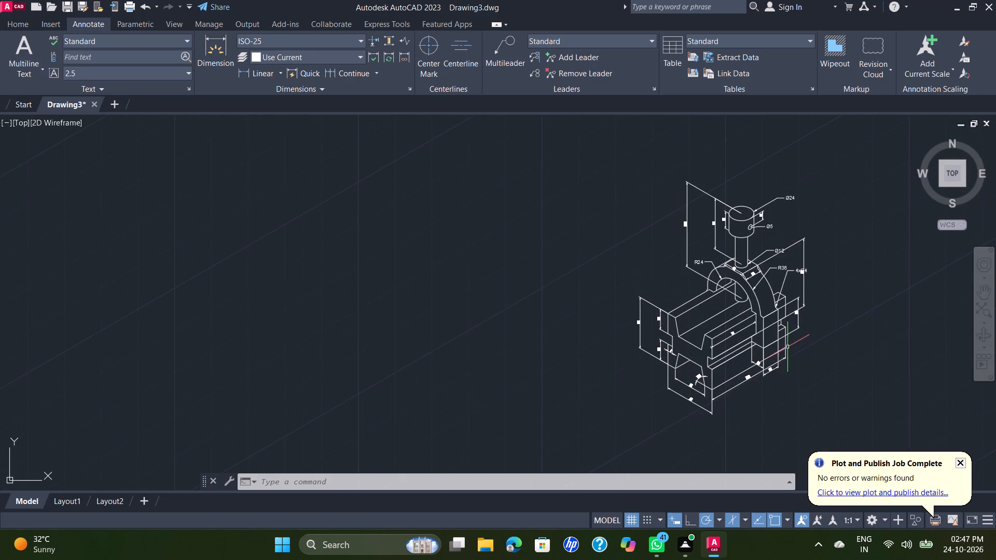
middle_drag(787, 340, 519, 331)
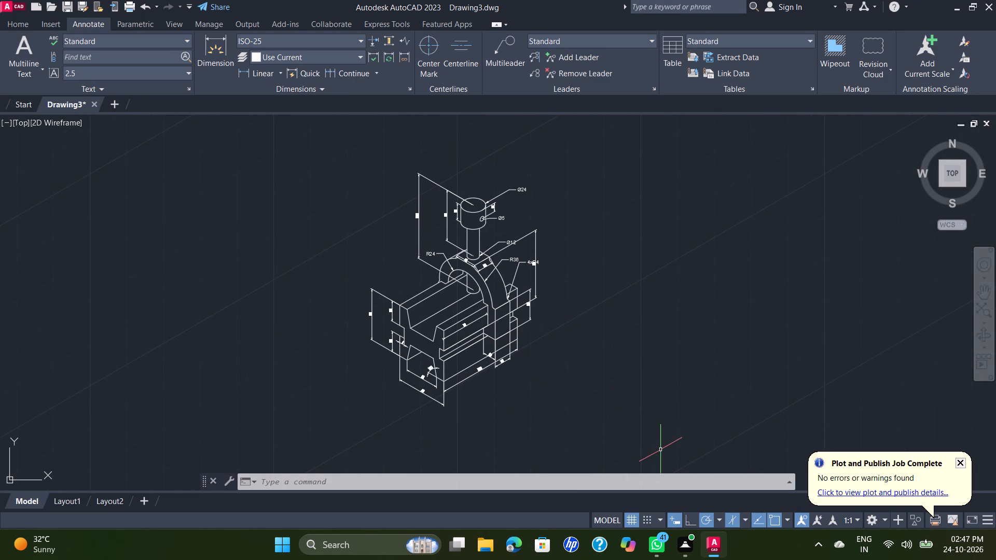
Save the drawing as D 67 in the Documents folder in AutoCAD 2018 Drawing format.
key(ctrl+s)
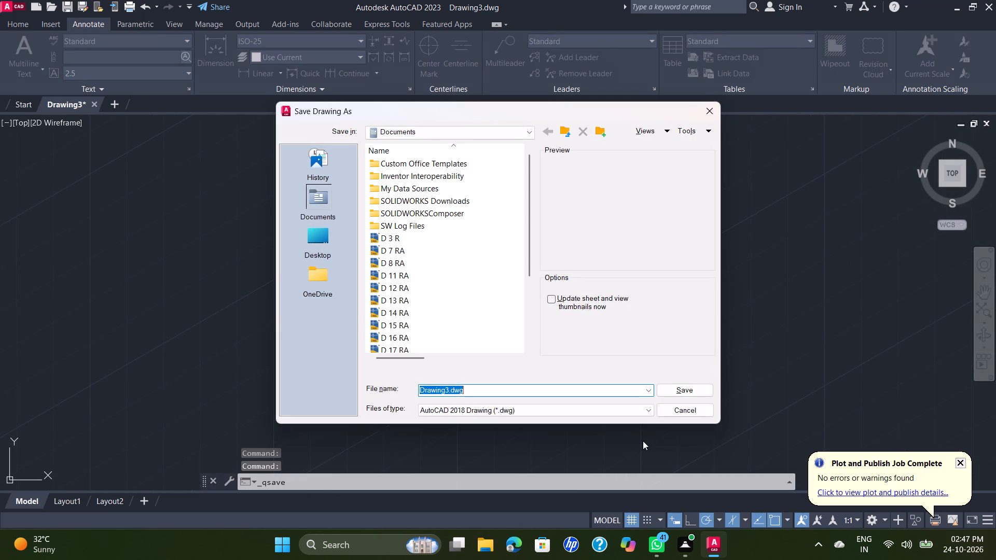
text(67)
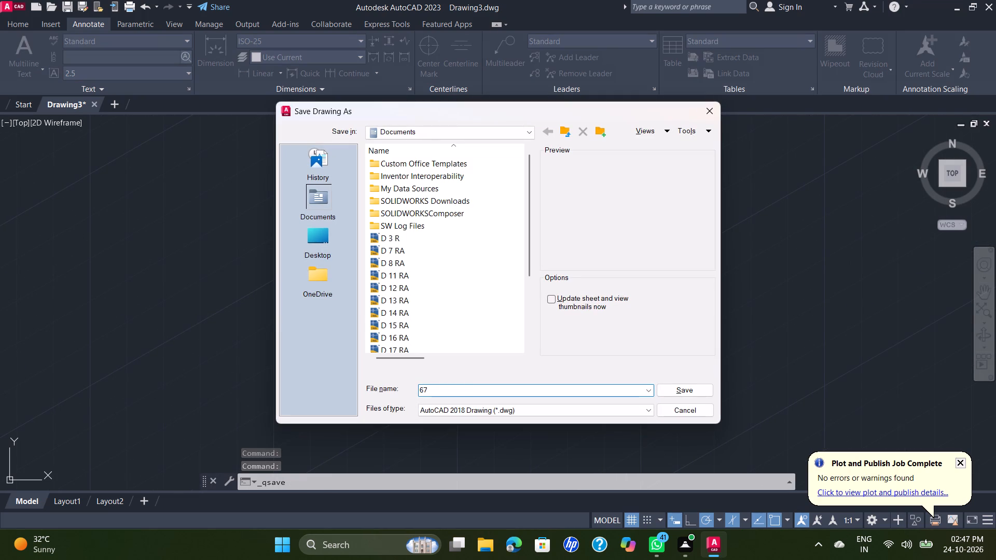
key(BackSpace)
key(BackSpace)
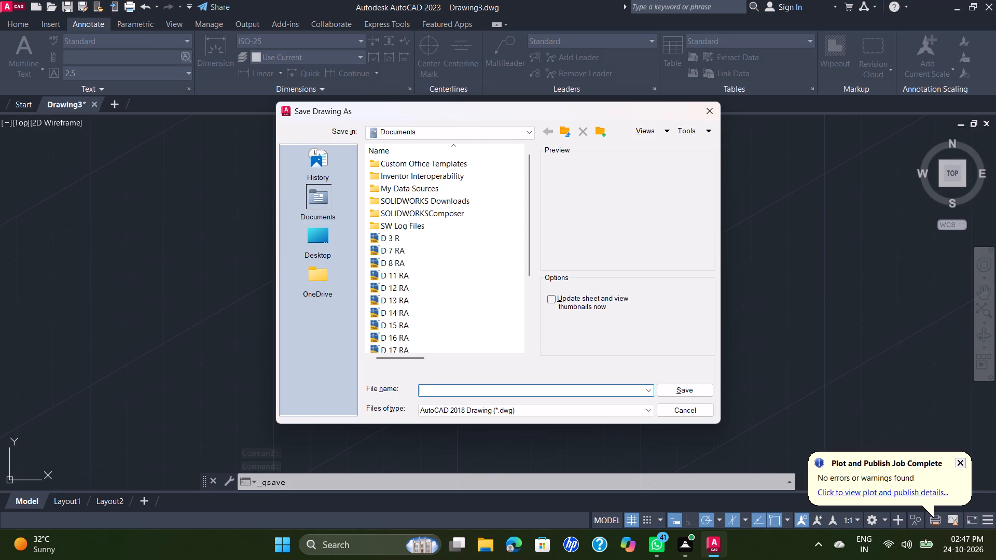
key(d)
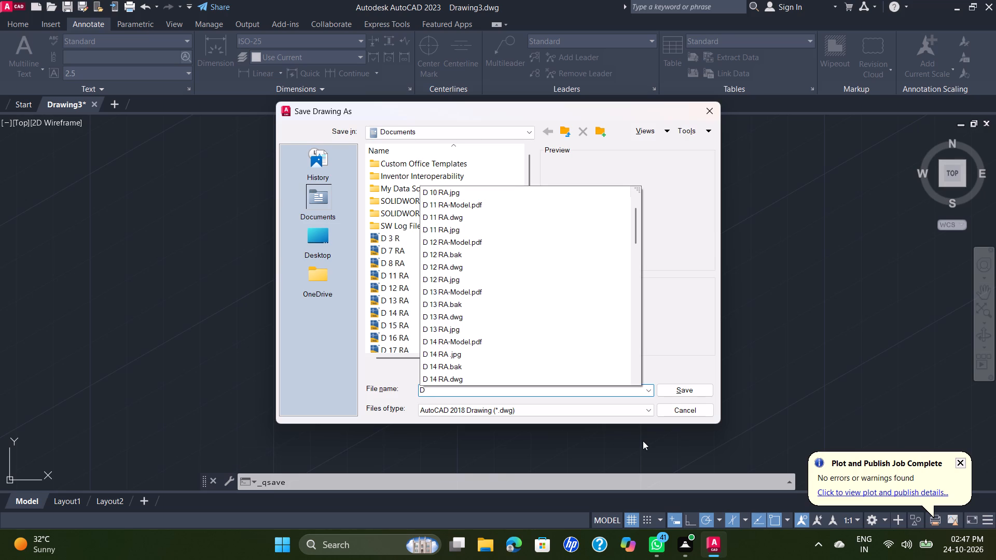
key(space)
text(6)
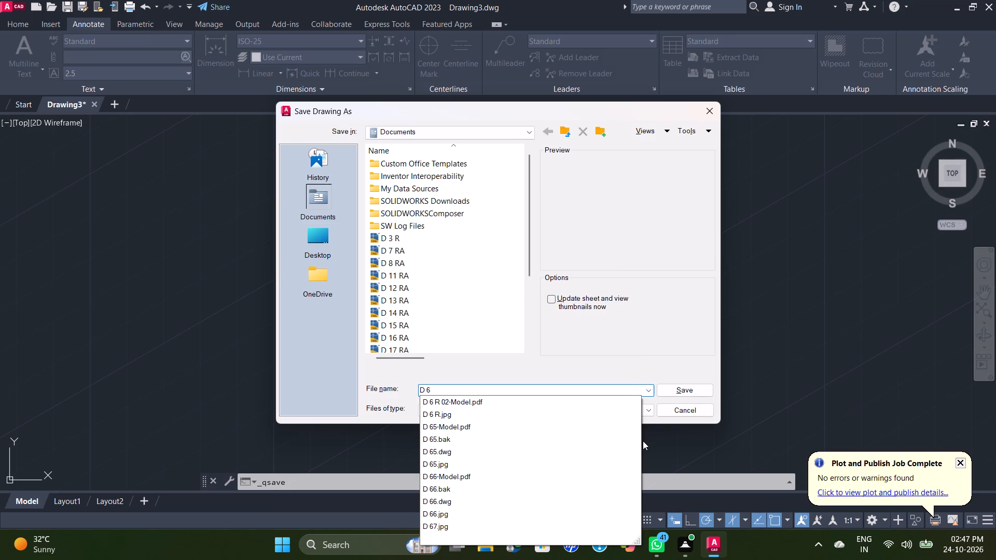
key(7)
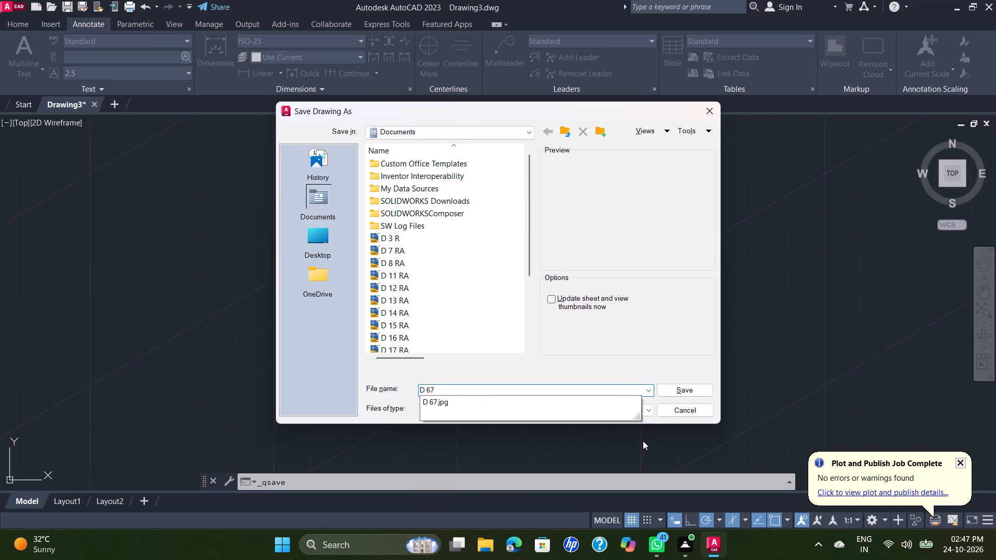
click(701, 383)
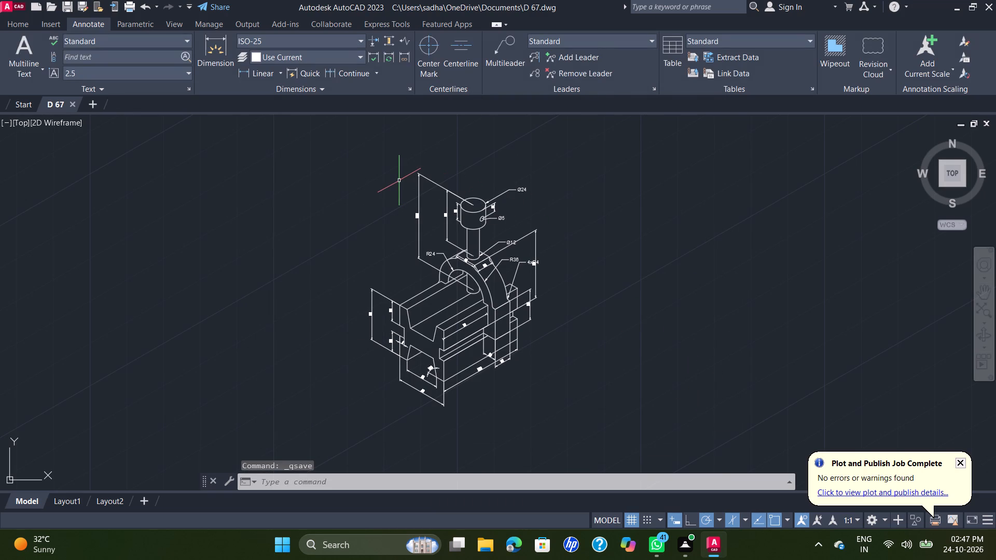
Set up a plot with DWG To PDF.pc3, landscape orientation and a window plot area enclosing the whole dimensioned assembly.
text(PLO)
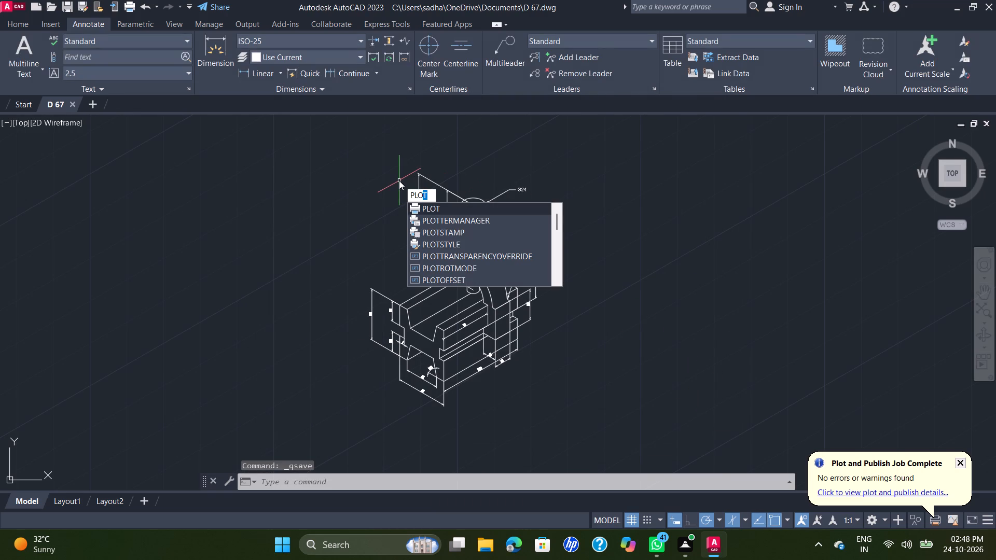
key(Return)
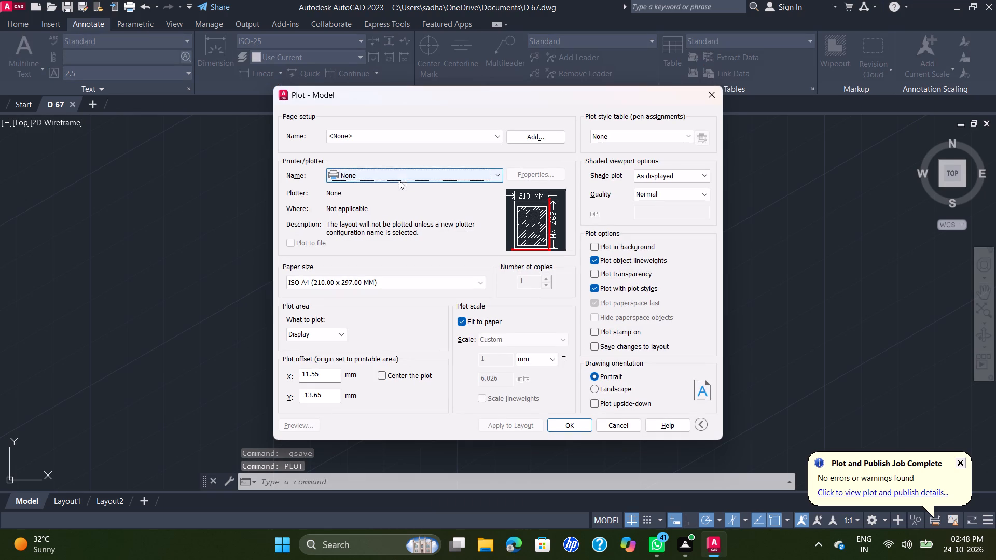
click(501, 176)
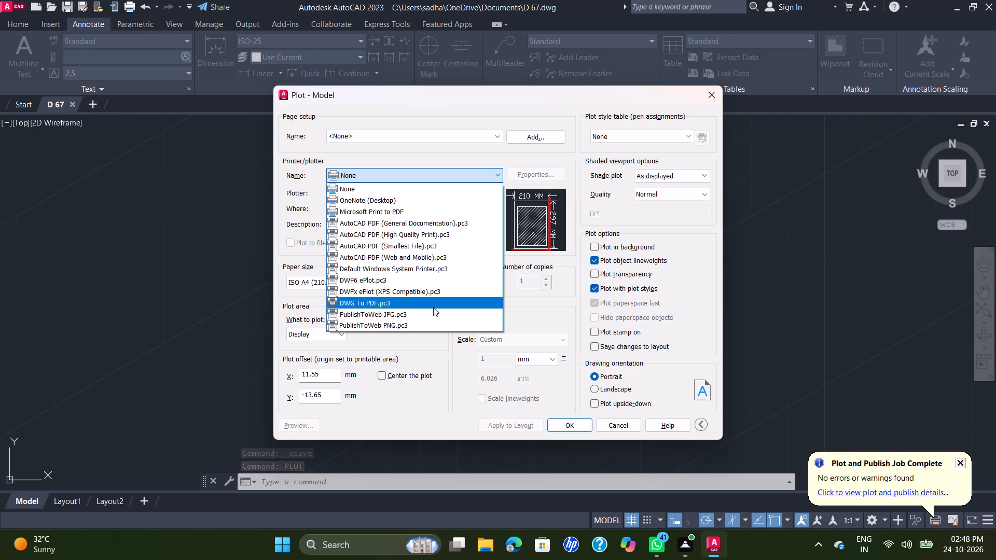
click(433, 307)
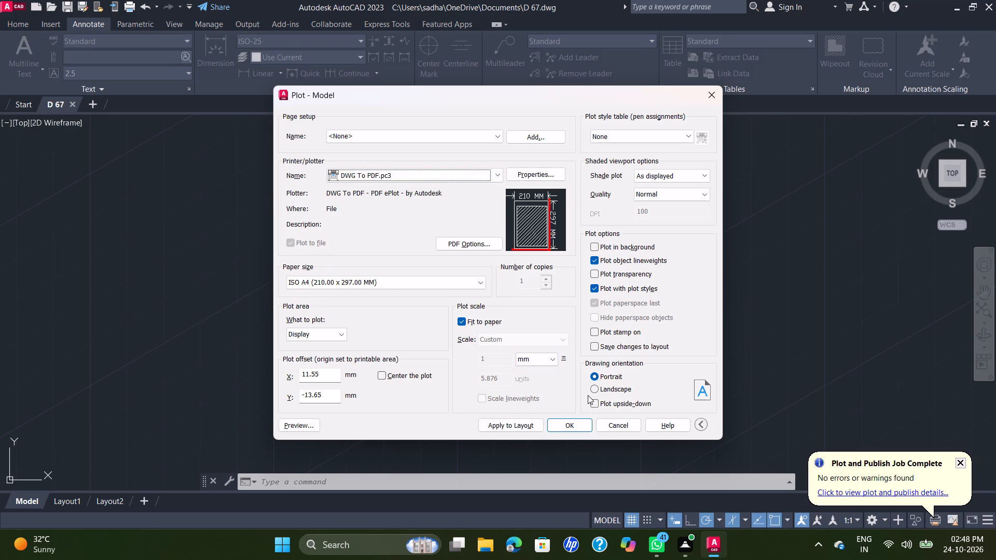
click(595, 388)
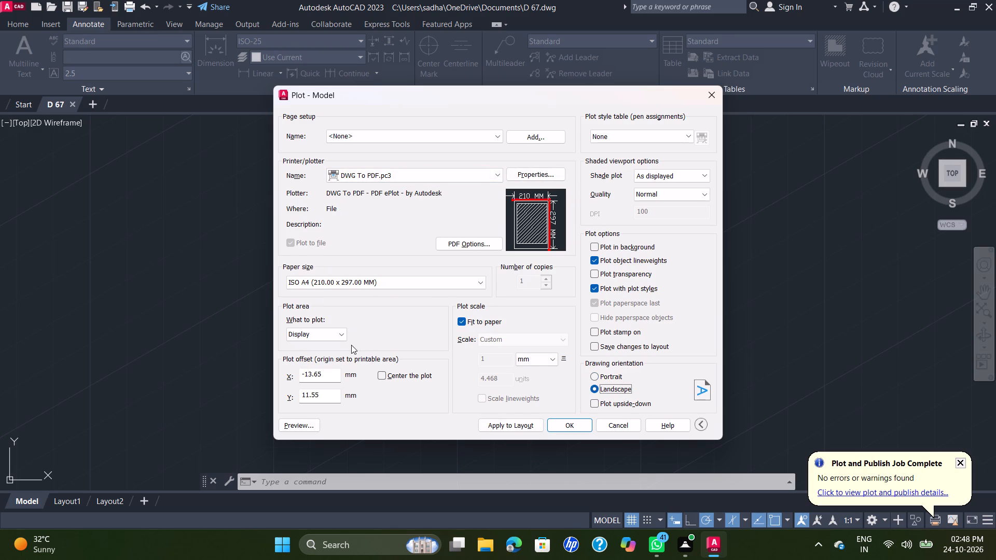
click(342, 335)
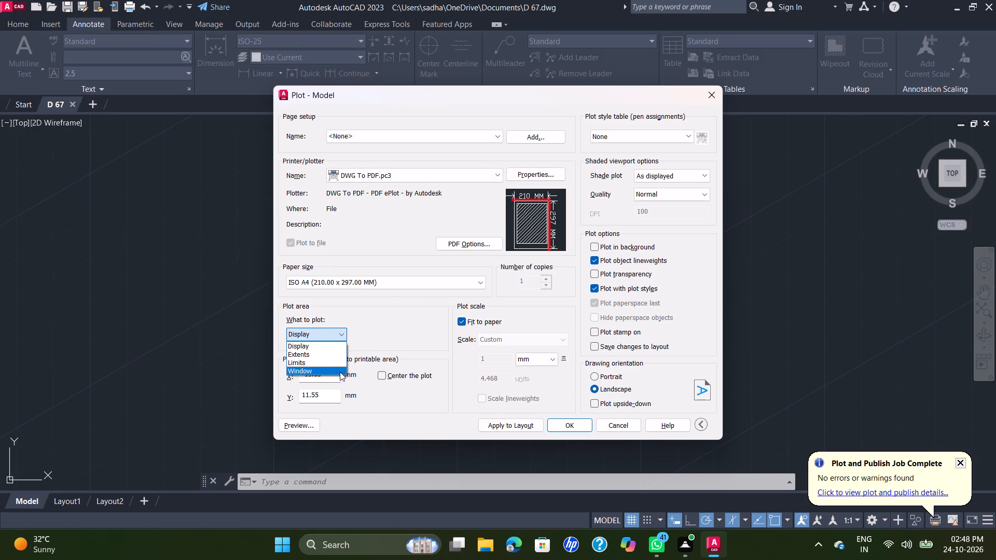
click(340, 372)
click(279, 163)
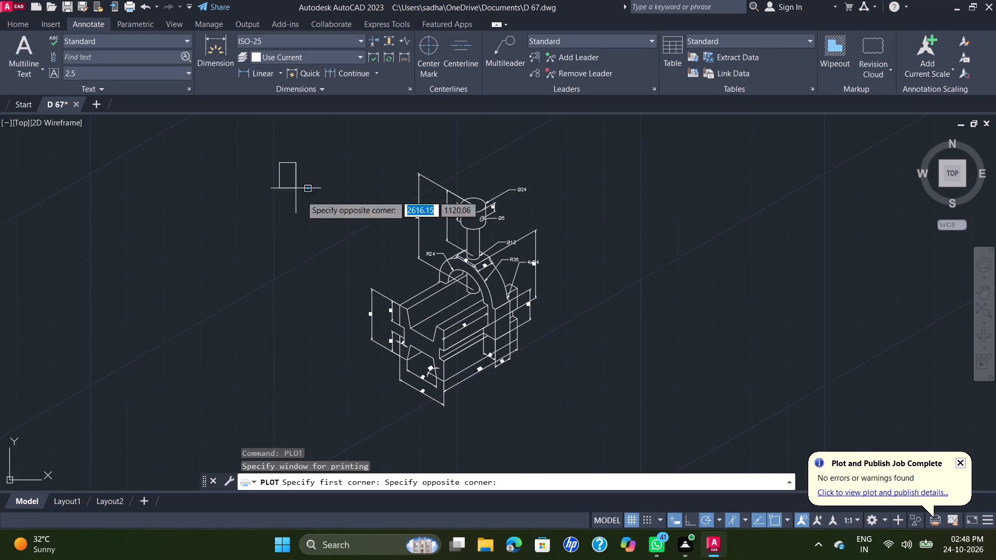
click(628, 418)
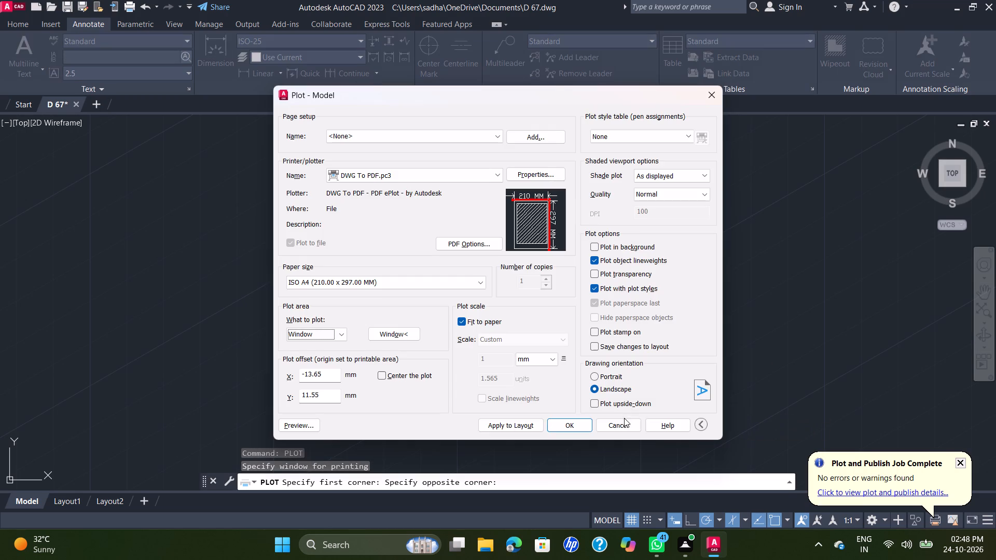
Plot the drawing to D 67-Model.pdf in the Documents folder, then check the PDF and close it.
click(565, 430)
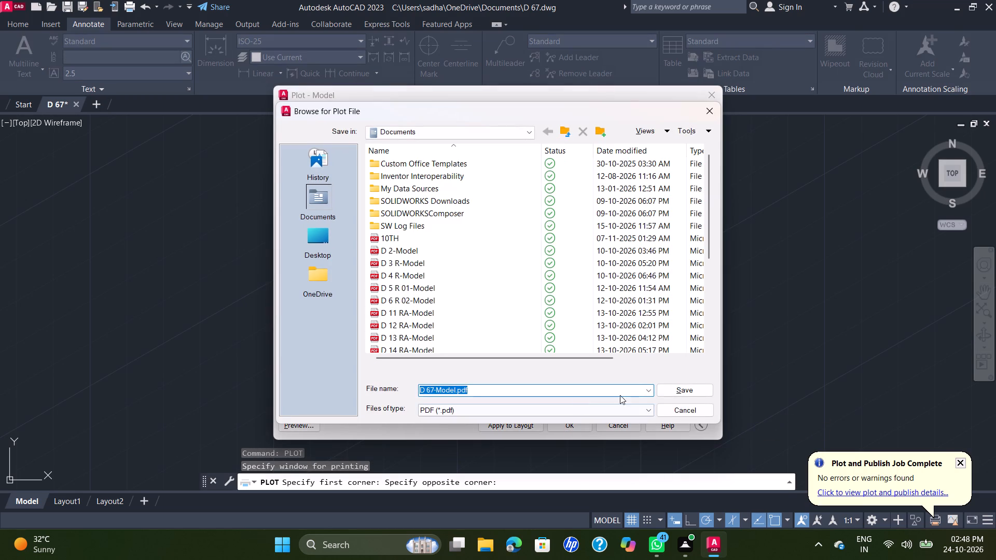
click(684, 393)
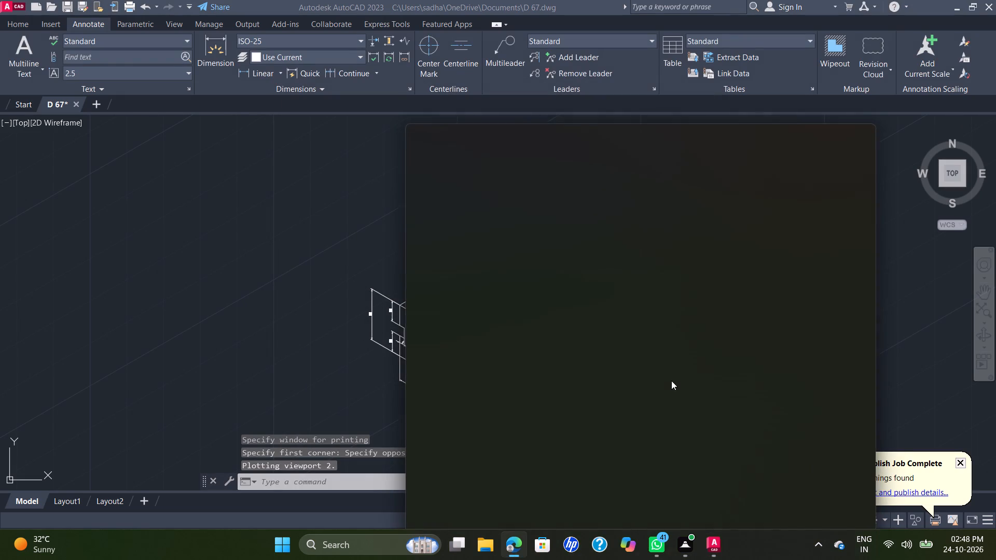
scroll(579, 384, down, 3)
scroll(629, 376, up, 2)
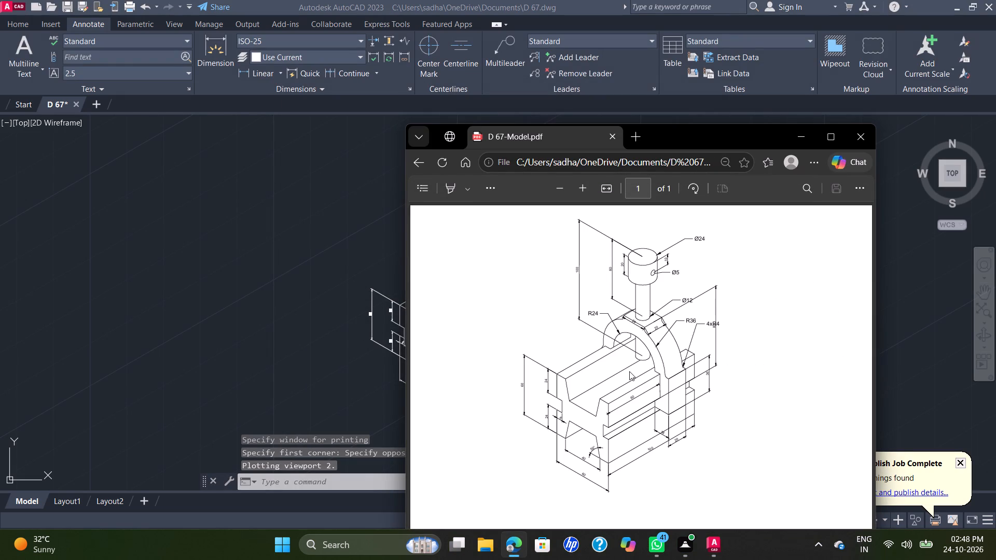
scroll(629, 371, up, 4)
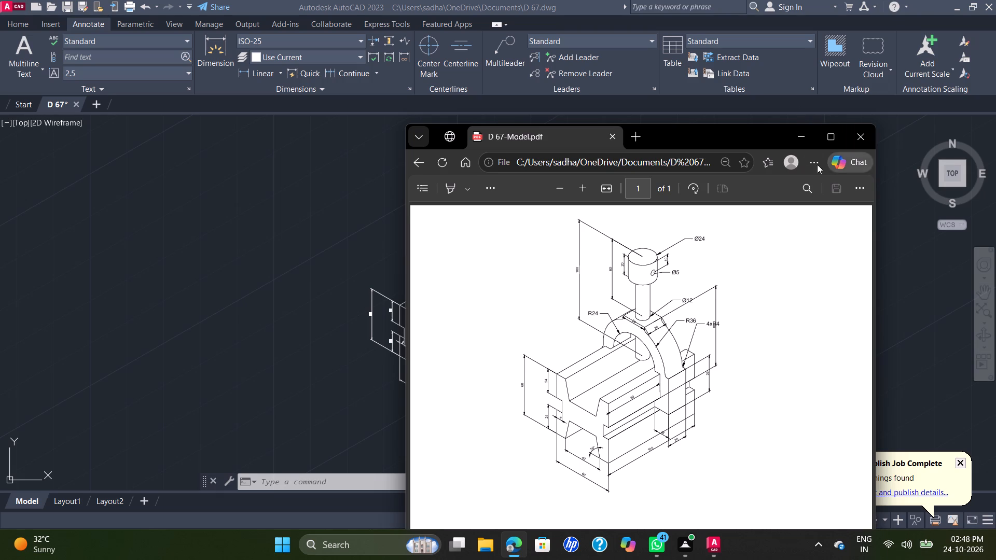
click(852, 143)
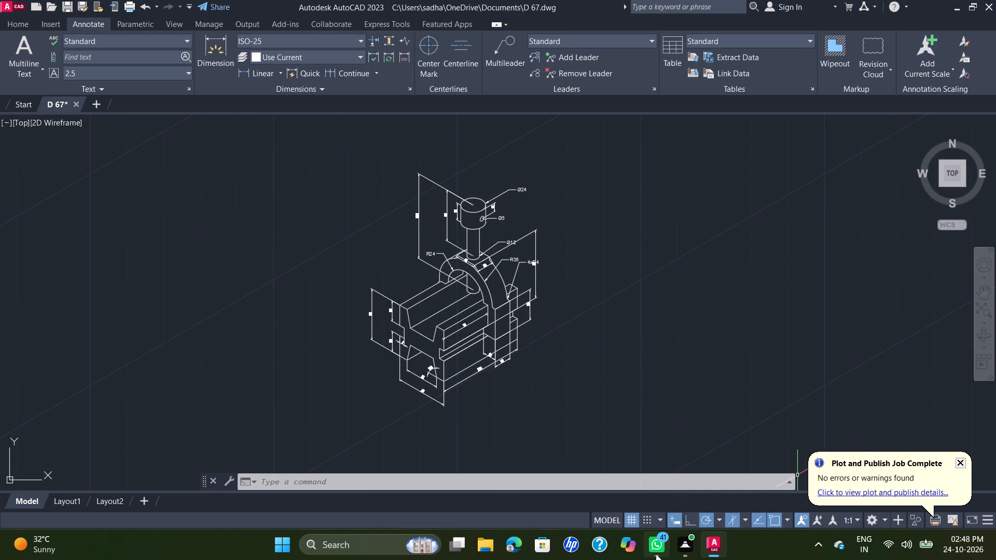